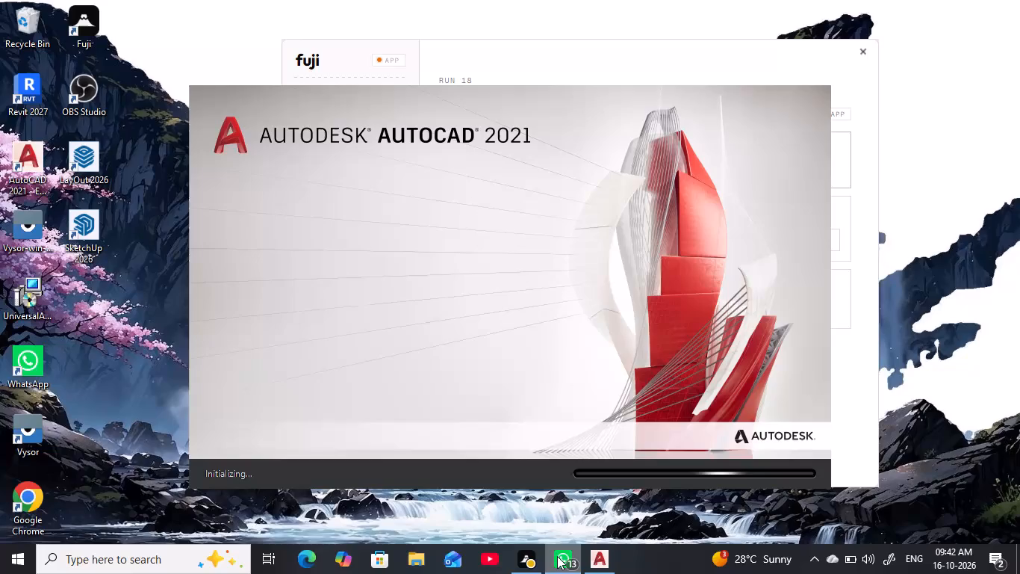
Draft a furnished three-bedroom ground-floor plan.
Bring up the recent files and window options for the running WhatsApp app.
right_click(557, 556)
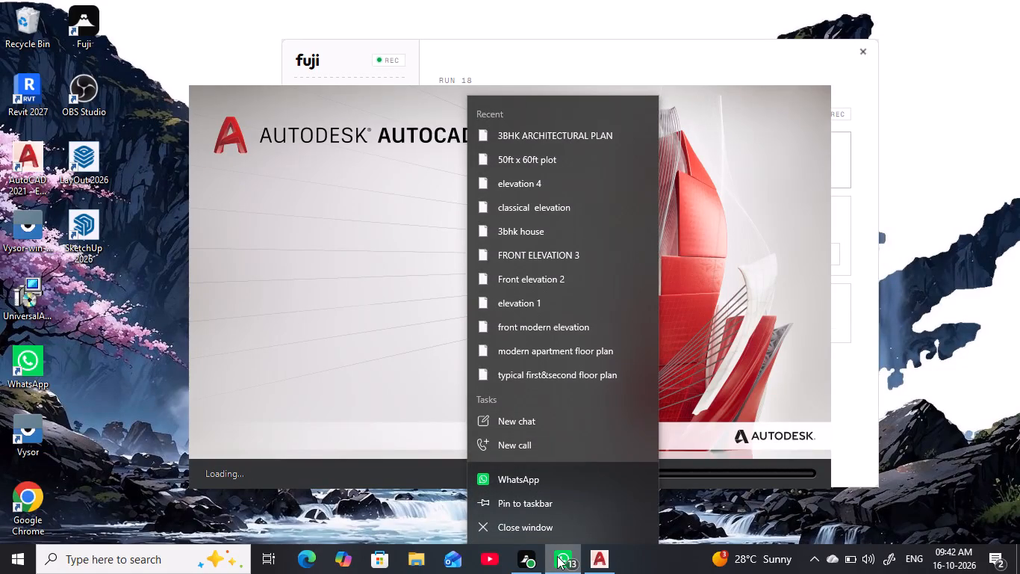
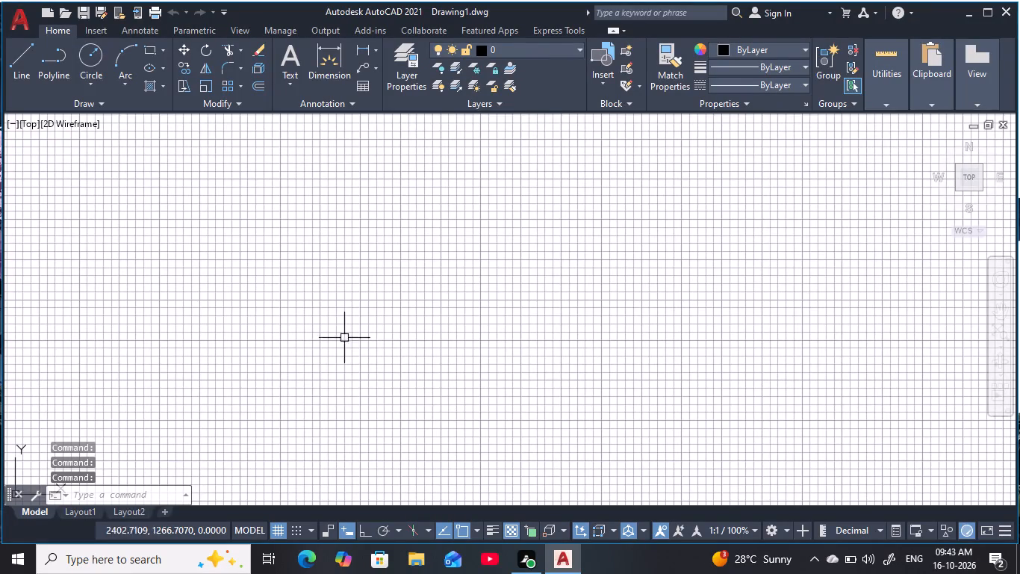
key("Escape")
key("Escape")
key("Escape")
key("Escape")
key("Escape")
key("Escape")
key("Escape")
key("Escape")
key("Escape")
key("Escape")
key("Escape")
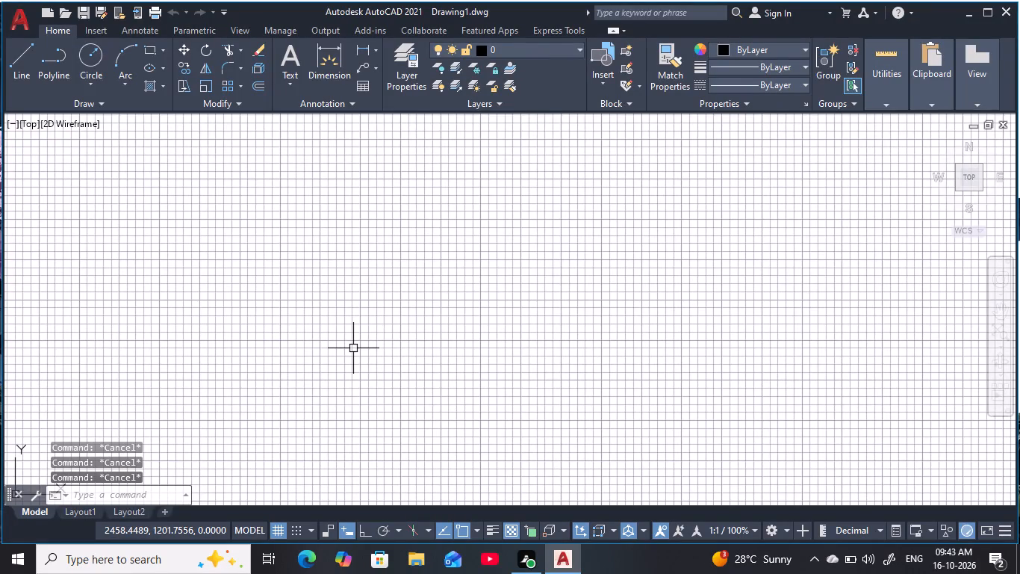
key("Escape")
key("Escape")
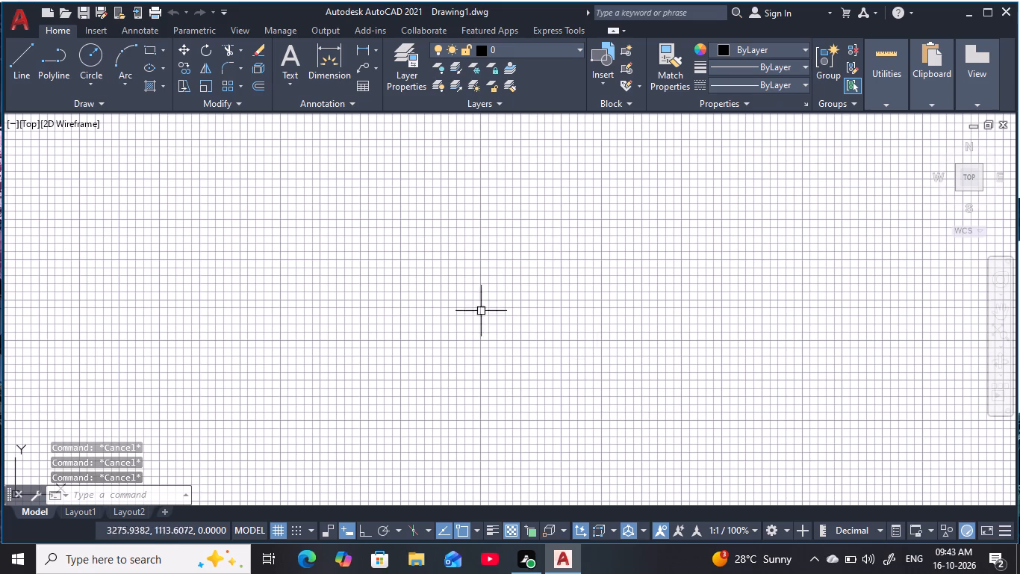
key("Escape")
In the Open and Save options, enable Maintain a log file and apply the change.
type("OP")
key("space")
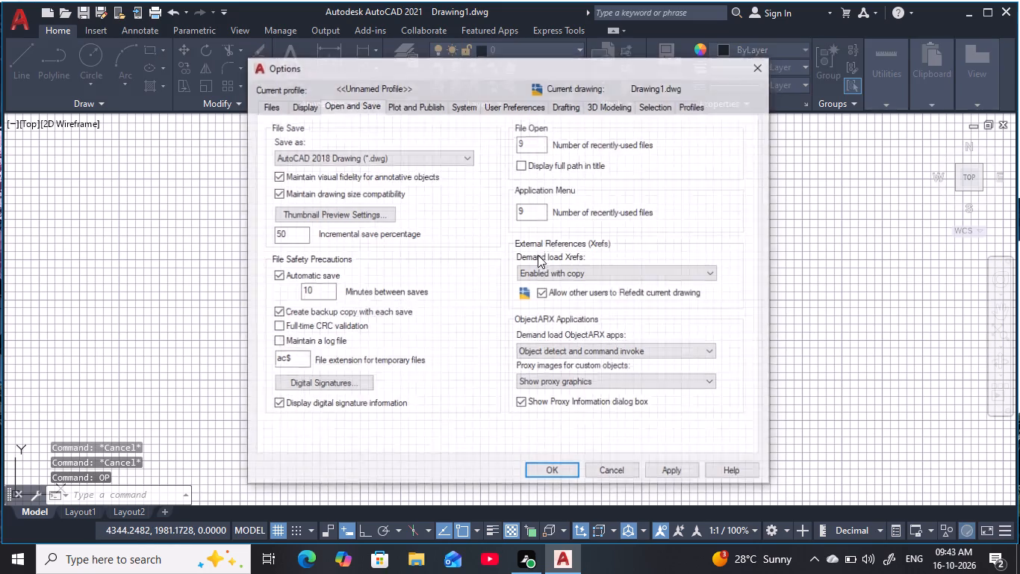
left_click(278, 339)
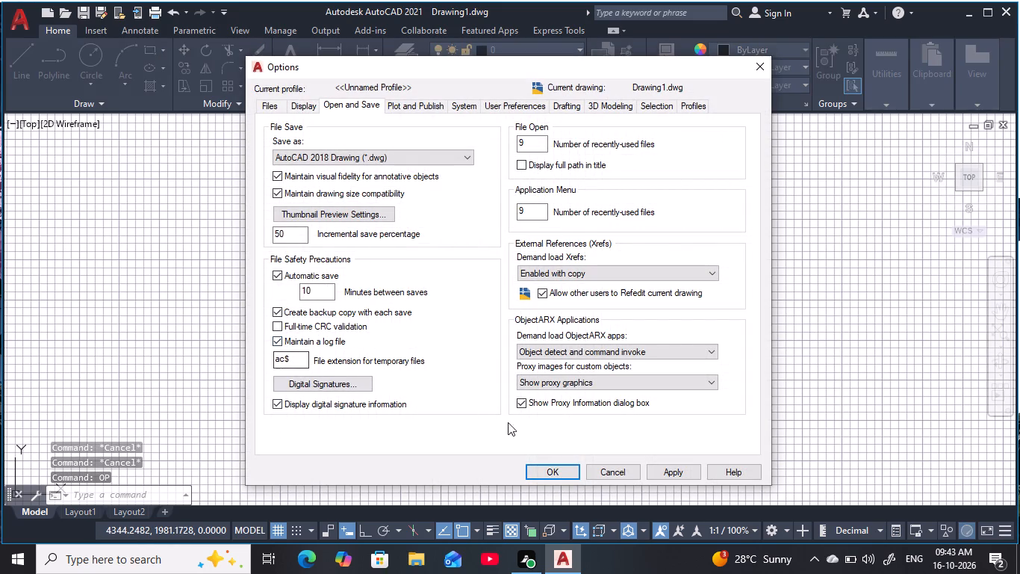
left_click(667, 473)
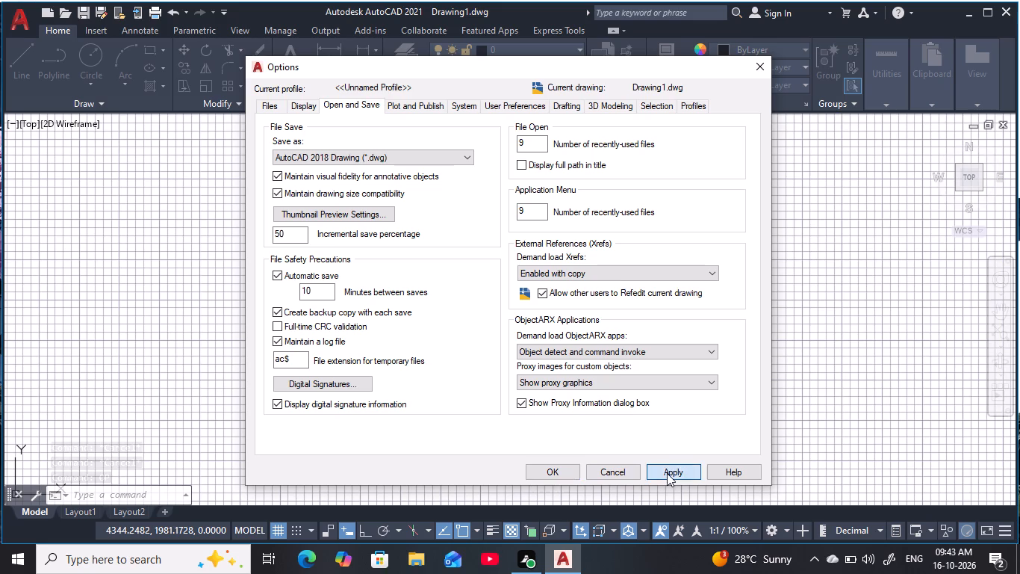
left_click(562, 469)
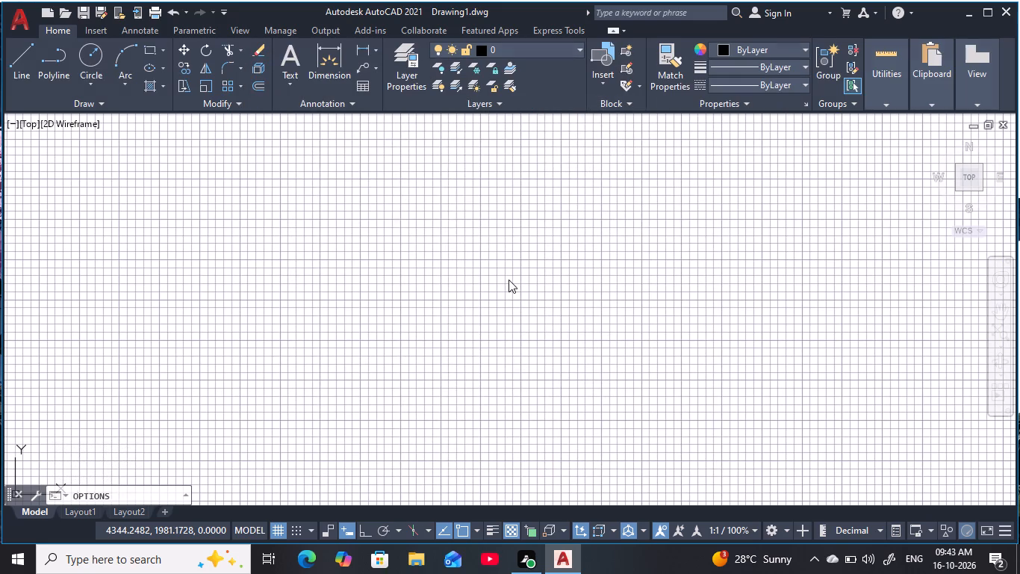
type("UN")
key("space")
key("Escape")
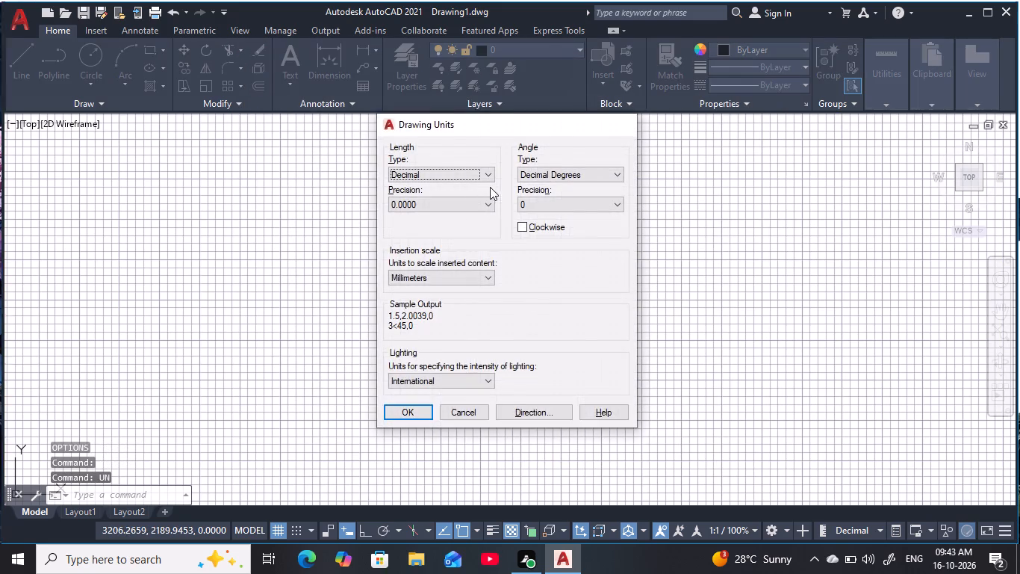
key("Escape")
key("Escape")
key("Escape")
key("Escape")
Turn on command log recording with the LOGFILEON command.
type("LOG")
key("space")
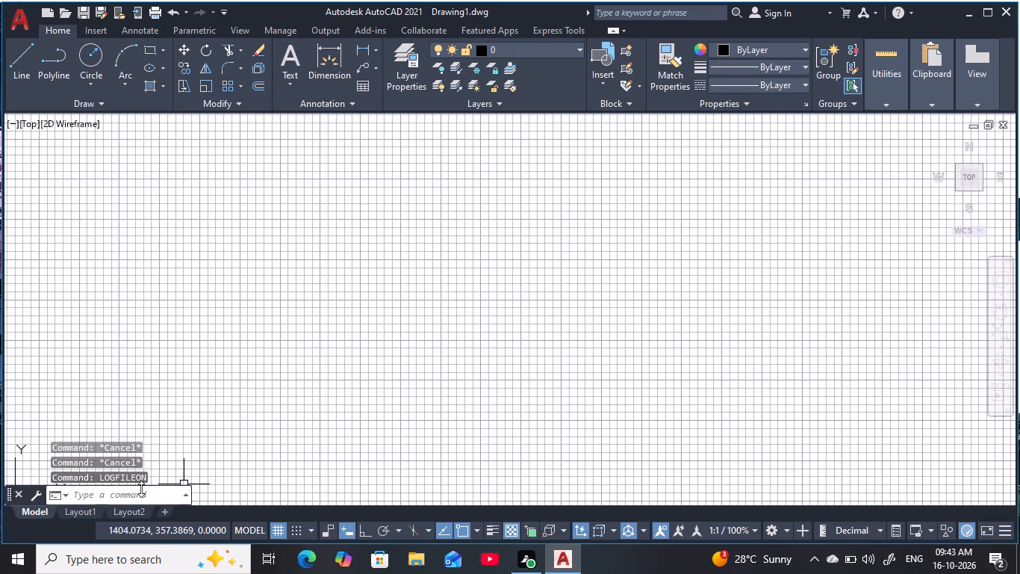
key("Escape")
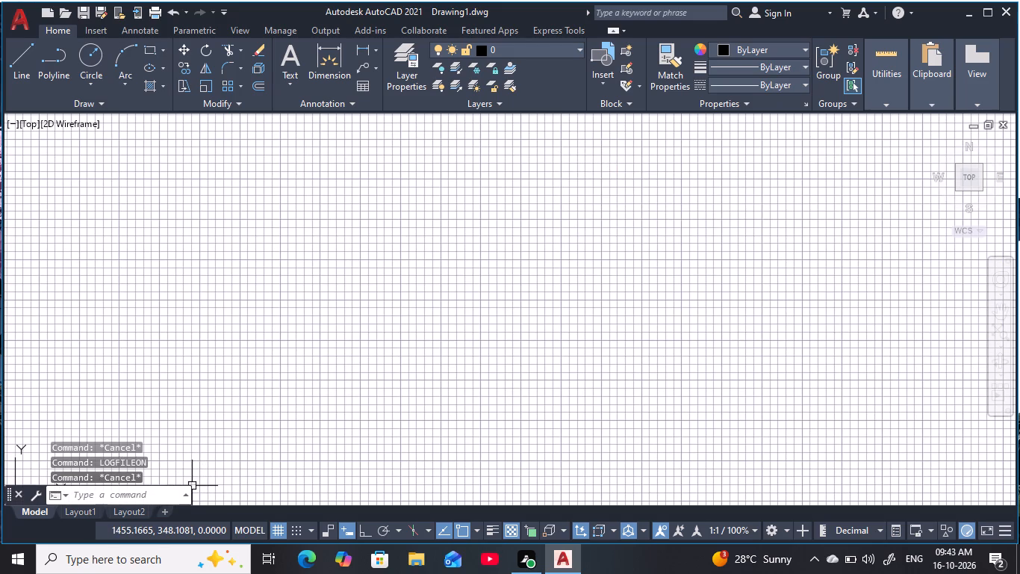
key("Escape")
key("Escape")
key("Escape")
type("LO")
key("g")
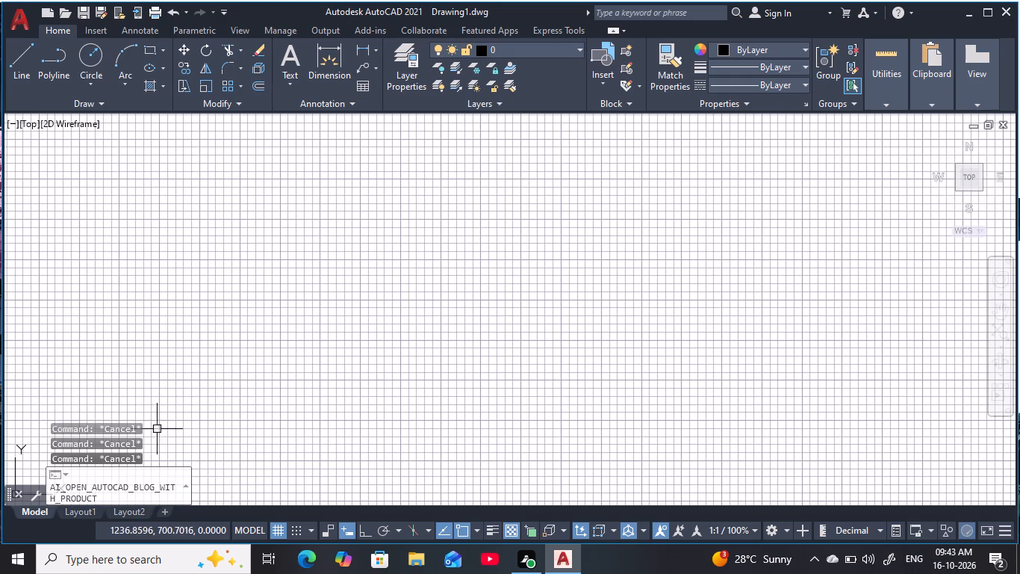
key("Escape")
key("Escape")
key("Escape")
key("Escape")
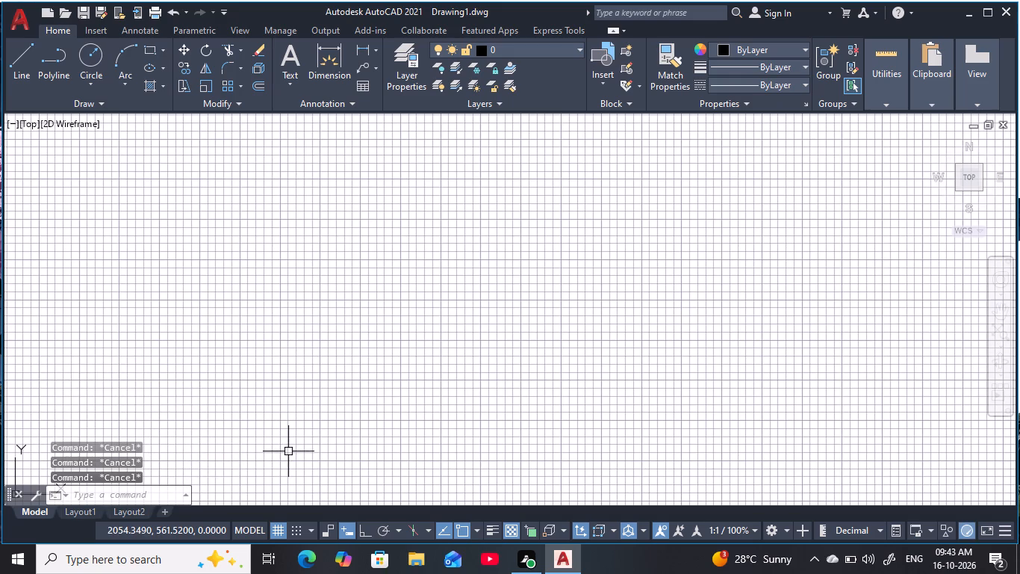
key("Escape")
Run the LOGFILEON command once more to keep log recording on.
type("LO")
key("g")
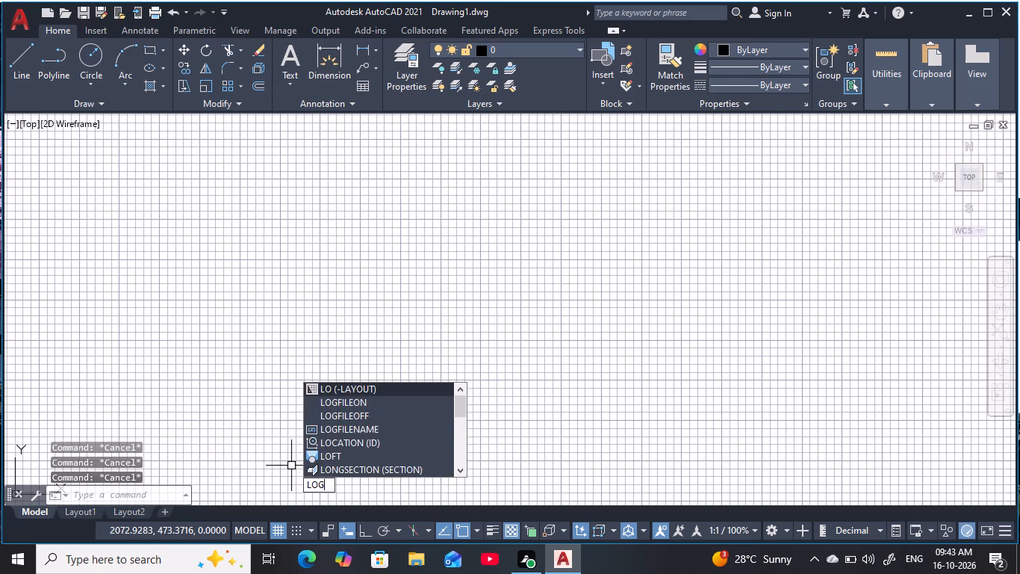
left_click(383, 392)
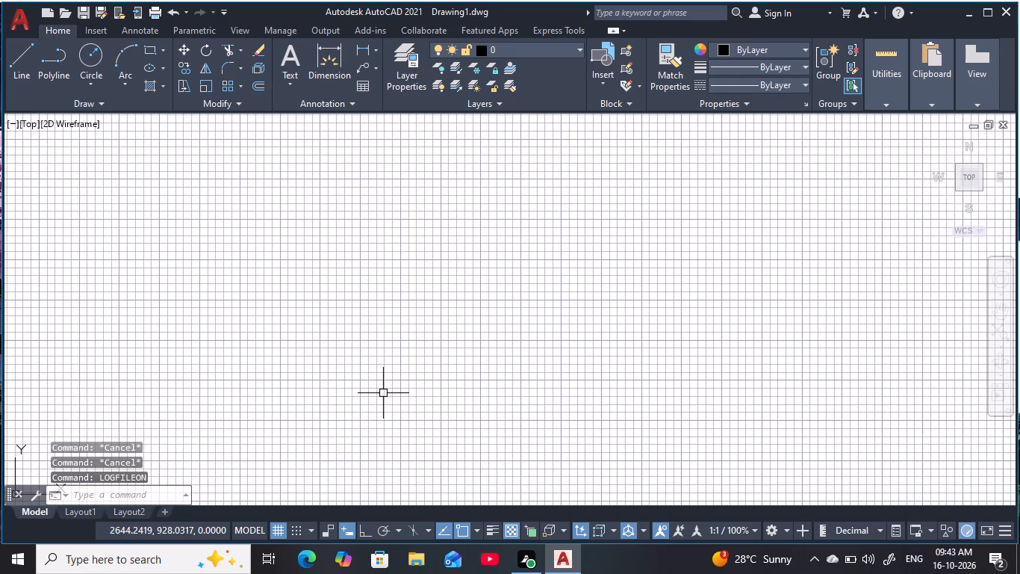
key("Escape")
key("Escape")
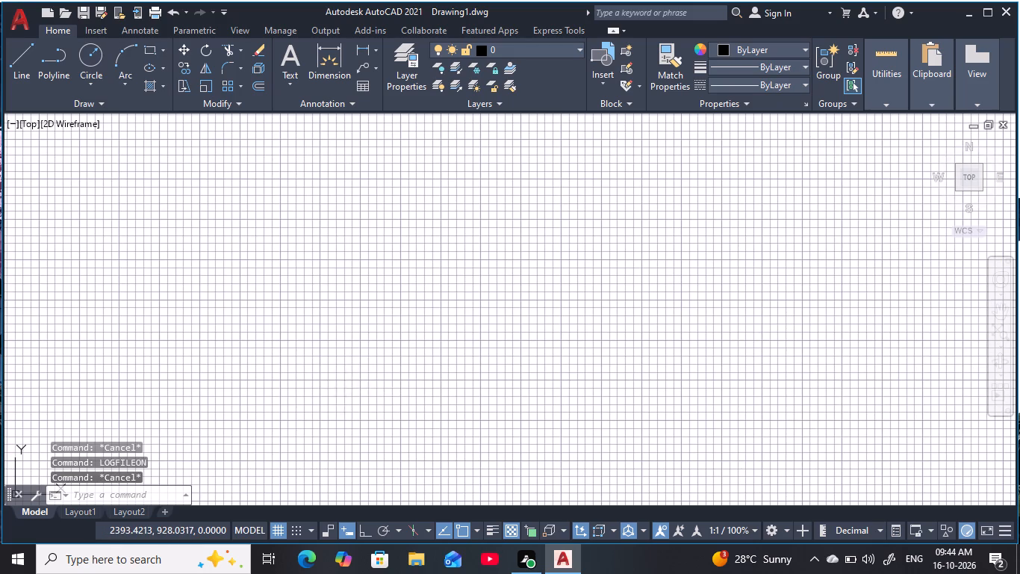
key("Escape")
key("Escape")
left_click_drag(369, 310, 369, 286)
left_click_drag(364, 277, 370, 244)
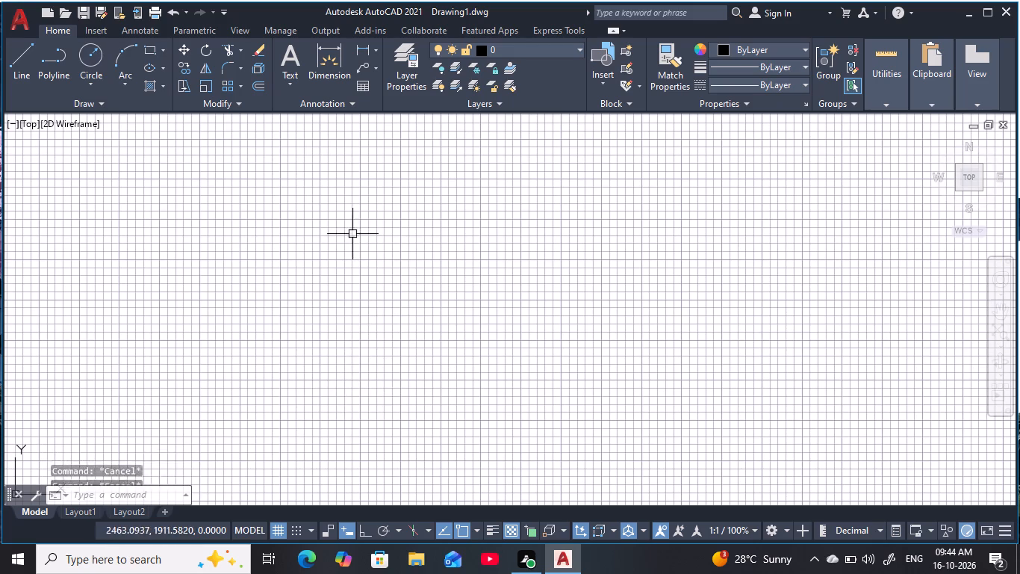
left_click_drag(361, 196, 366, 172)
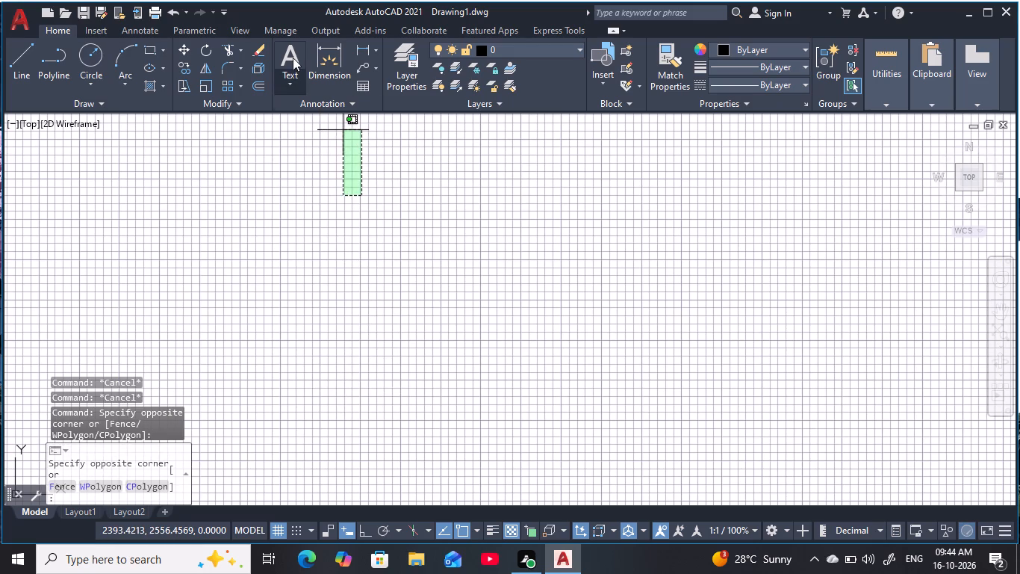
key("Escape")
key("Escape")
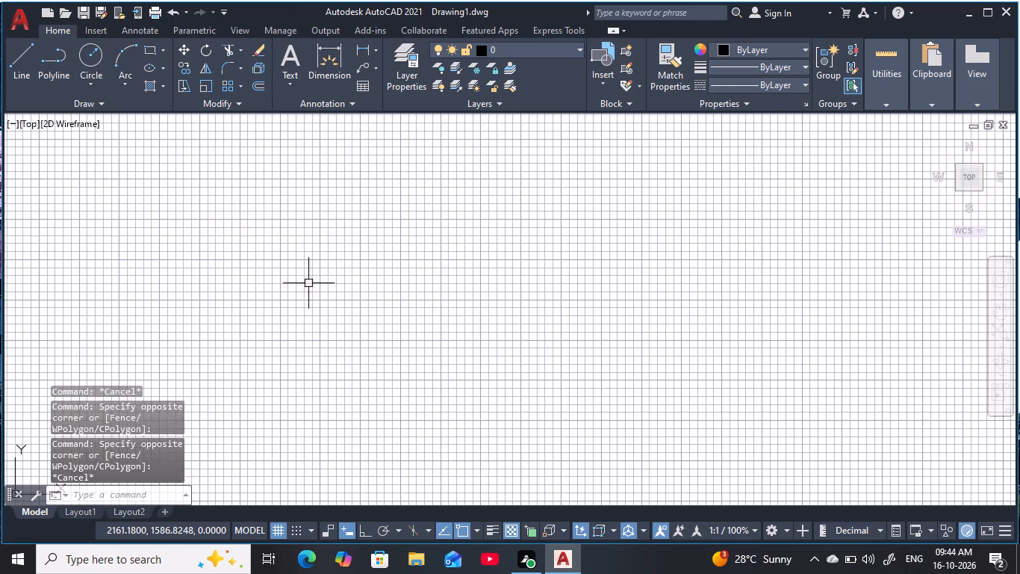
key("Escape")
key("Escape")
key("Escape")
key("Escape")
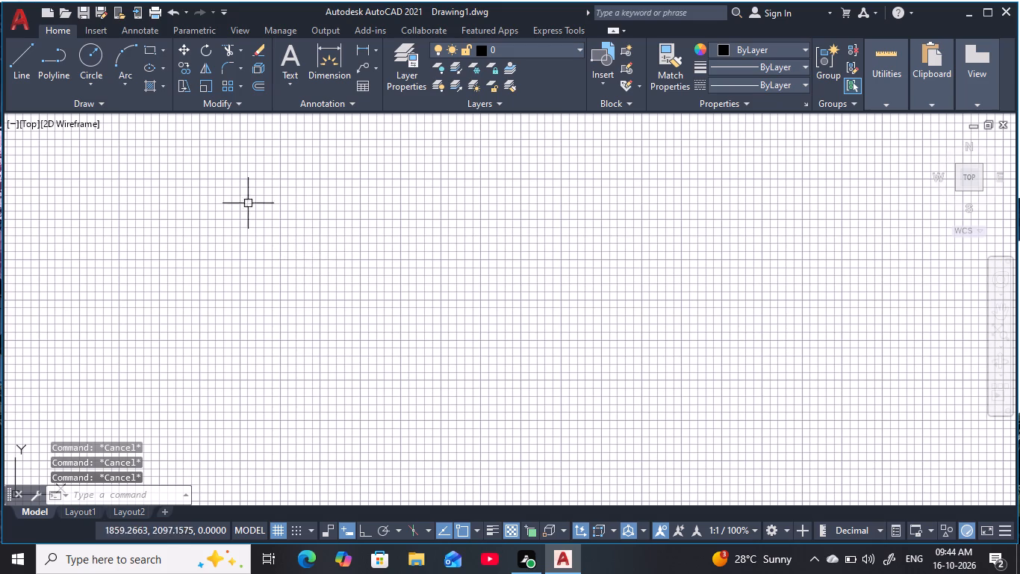
Turn off the grid display in the model space of the drawing.
key("F7")
key("Escape")
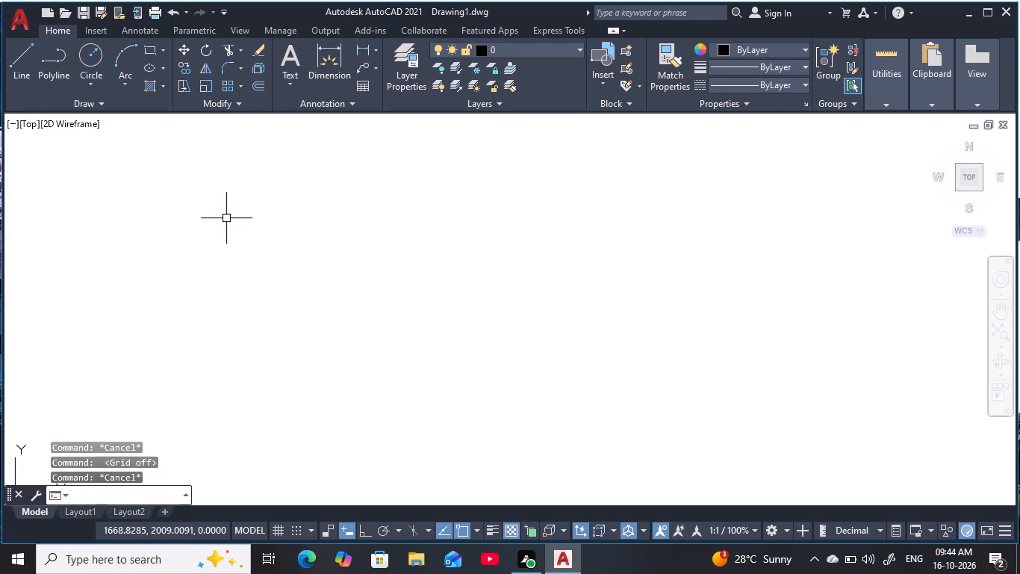
key("Escape")
key("Escape")
Configure the drawing units to Engineering length with 0'-0" precision and an insertion scale in Inches.
type("UN")
key("space")
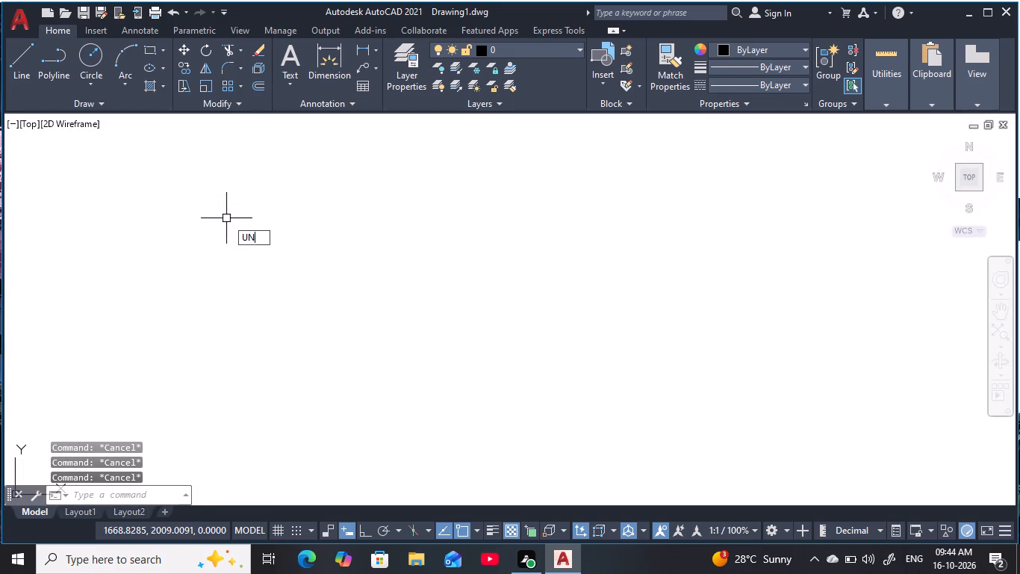
left_click(475, 179)
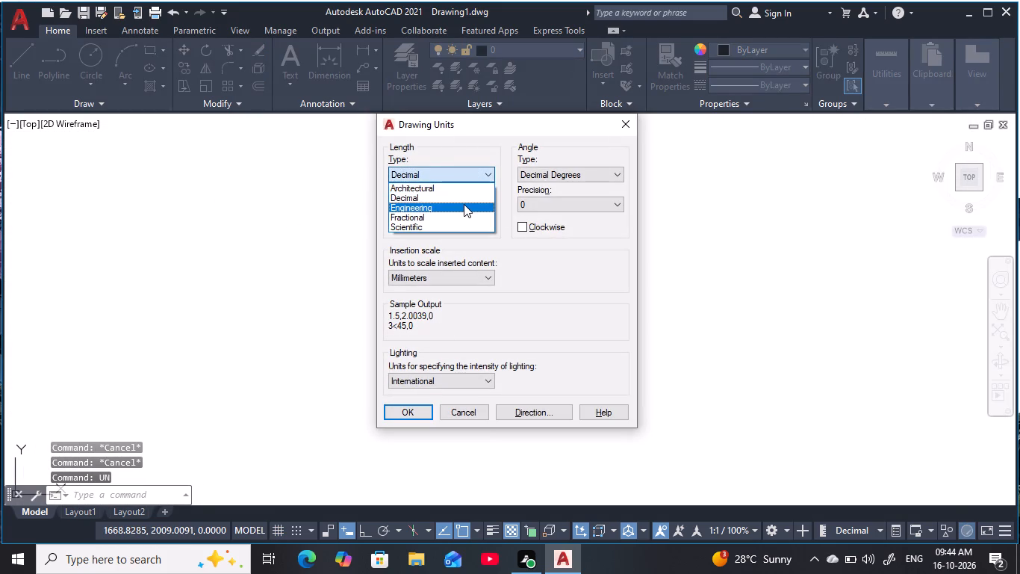
left_click(464, 204)
left_click(463, 207)
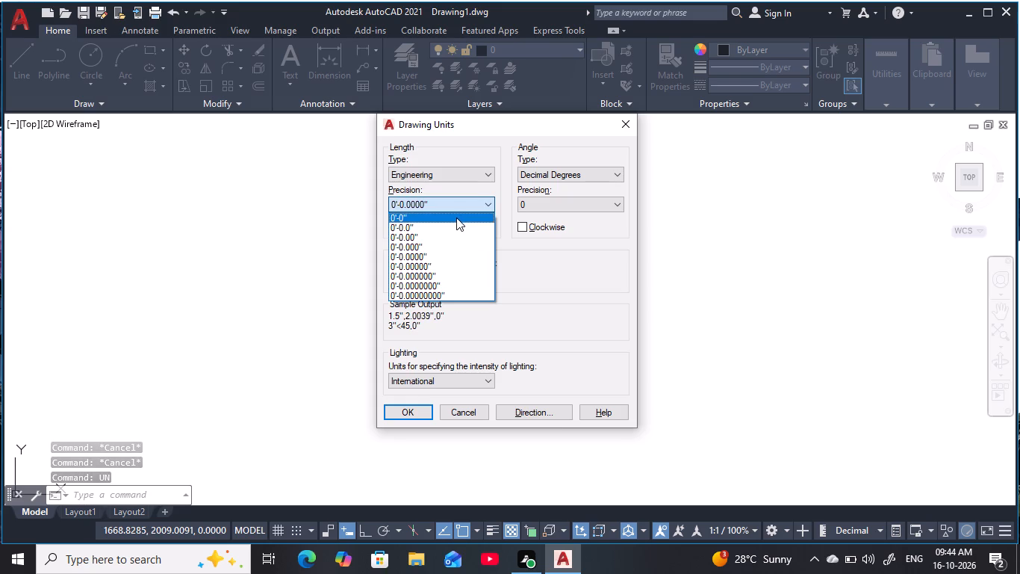
left_click(456, 217)
left_click(444, 279)
left_click(425, 300)
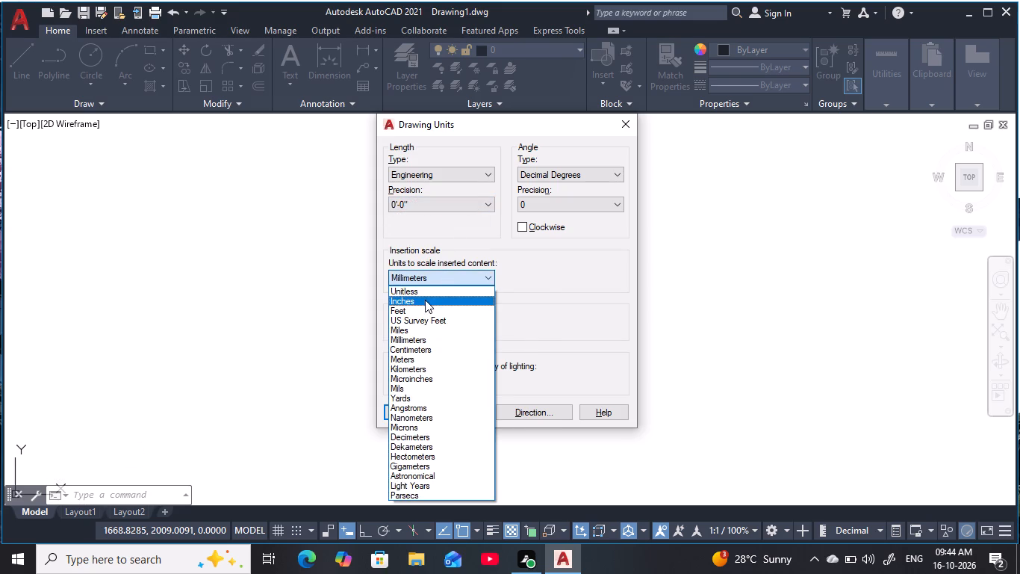
left_click(407, 410)
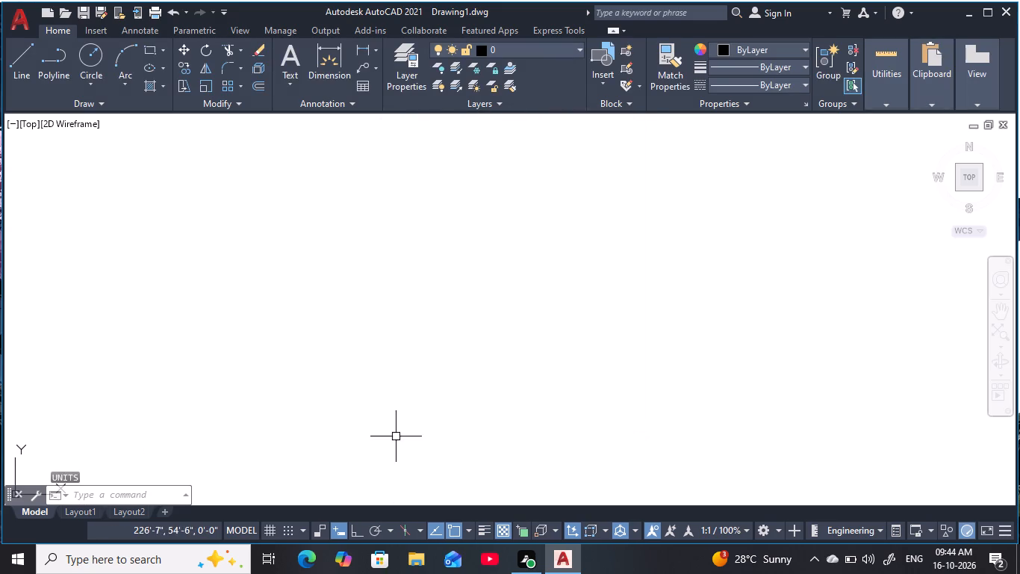
key("Escape")
key("Escape")
key("Escape")
key("Escape")
Modify the ISO-25 dimension style's primary units to Engineering format with 0'-0" precision.
type("D")
key("space")
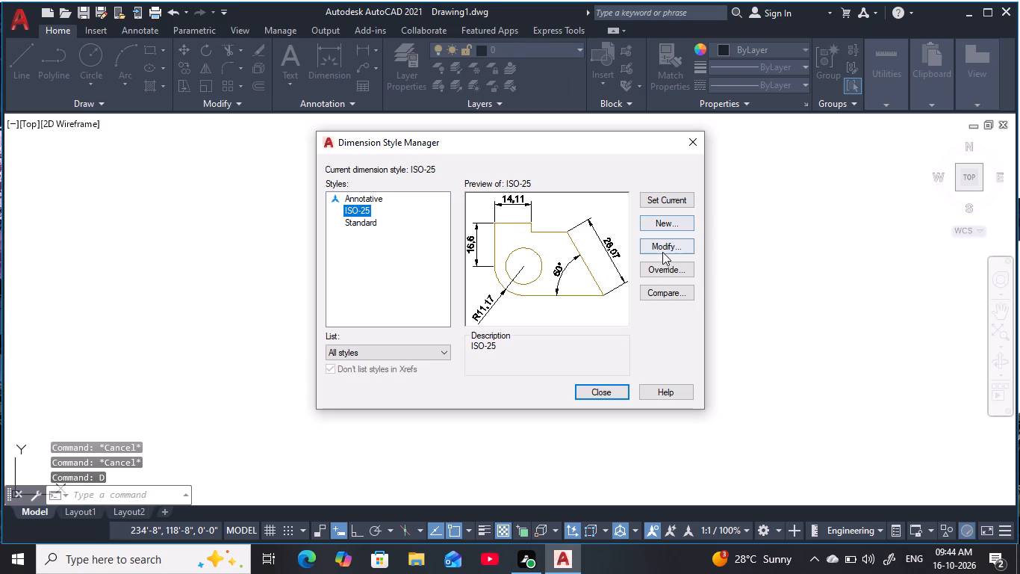
left_click(662, 250)
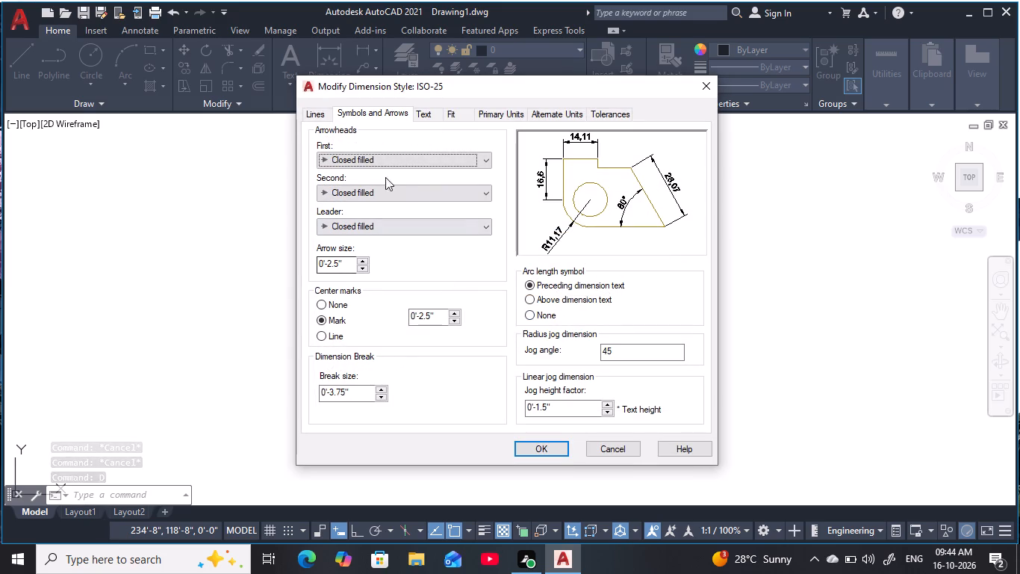
left_click(496, 111)
left_click(462, 148)
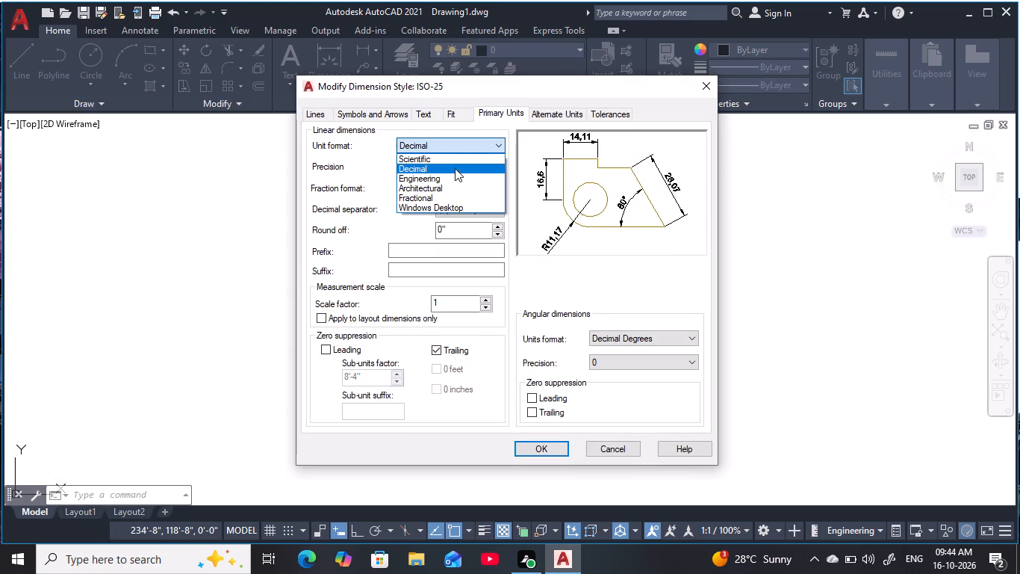
left_click(452, 177)
left_click(453, 174)
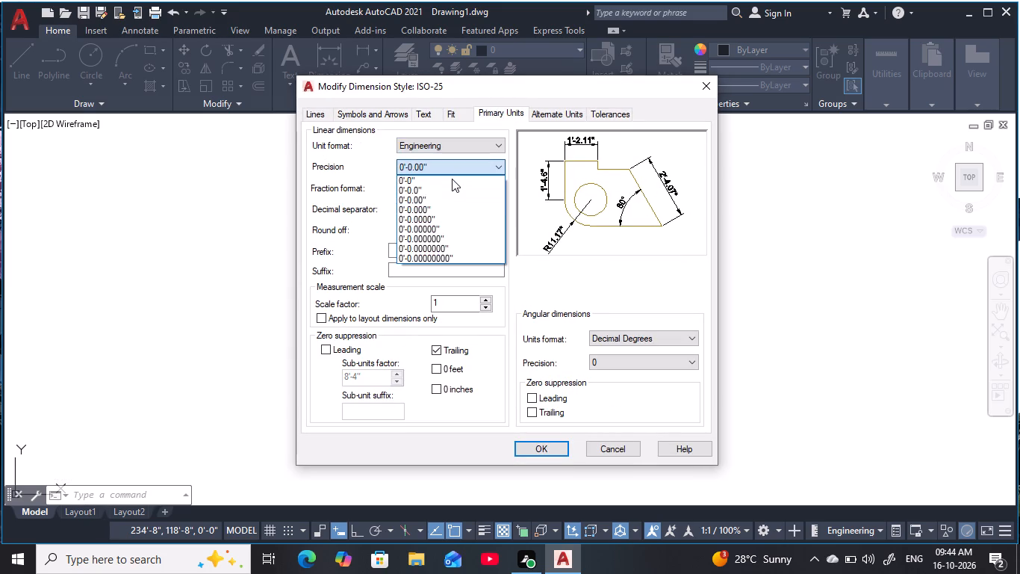
left_click(452, 179)
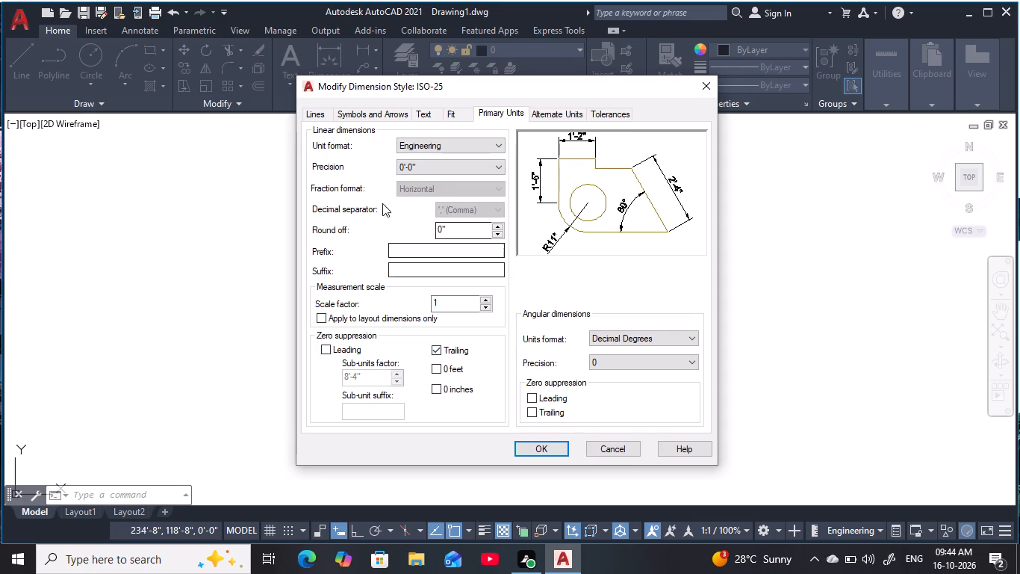
Set the ISO-25 dimension style's text height to 9.
left_click(432, 116)
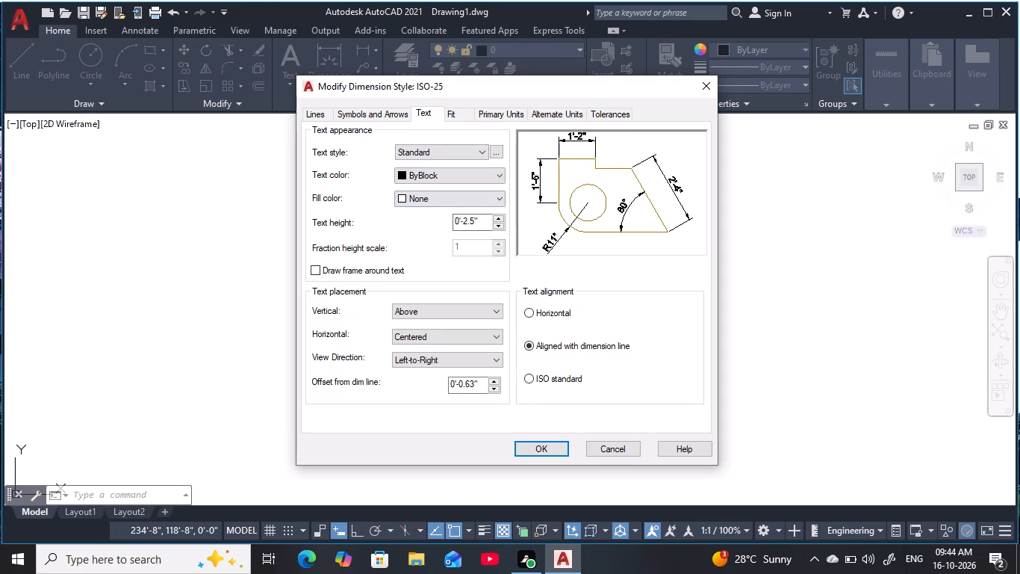
left_click_drag(482, 225, 404, 226)
key("9")
Set the ISO-25 dimension style's center mark size to 4.5.
left_click(398, 111)
left_click_drag(444, 315, 366, 314)
key("4")
key("period")
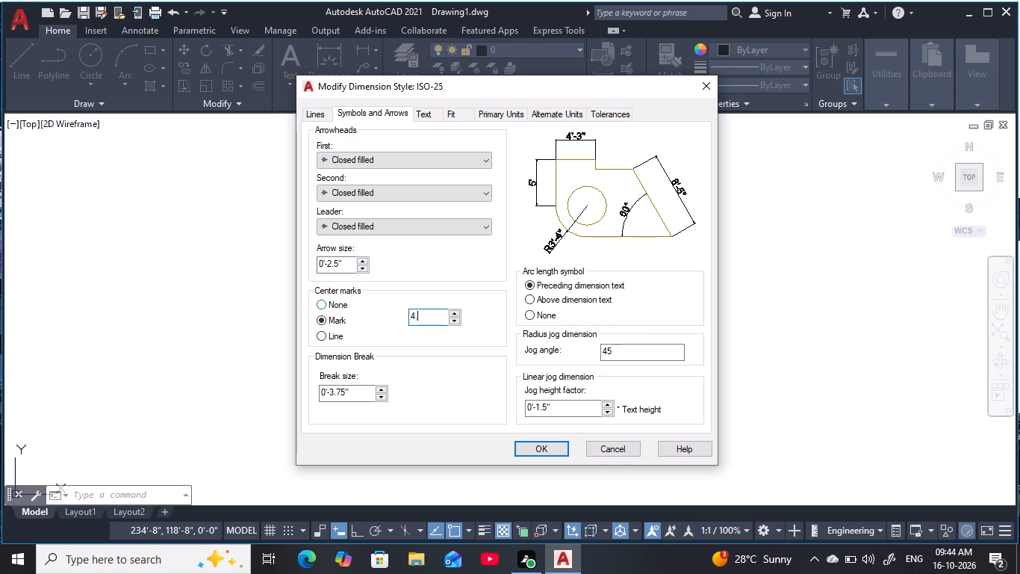
key("5")
key("Return")
key("BackSpace")
key("Return")
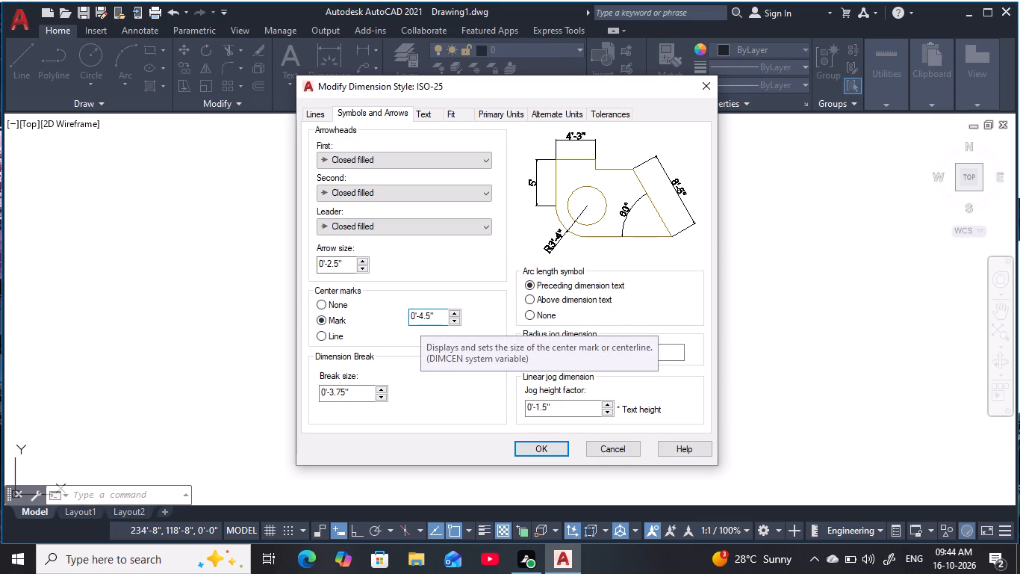
Save the ISO-25 dimension style changes and make ISO-25 the current dimension style.
left_click(546, 447)
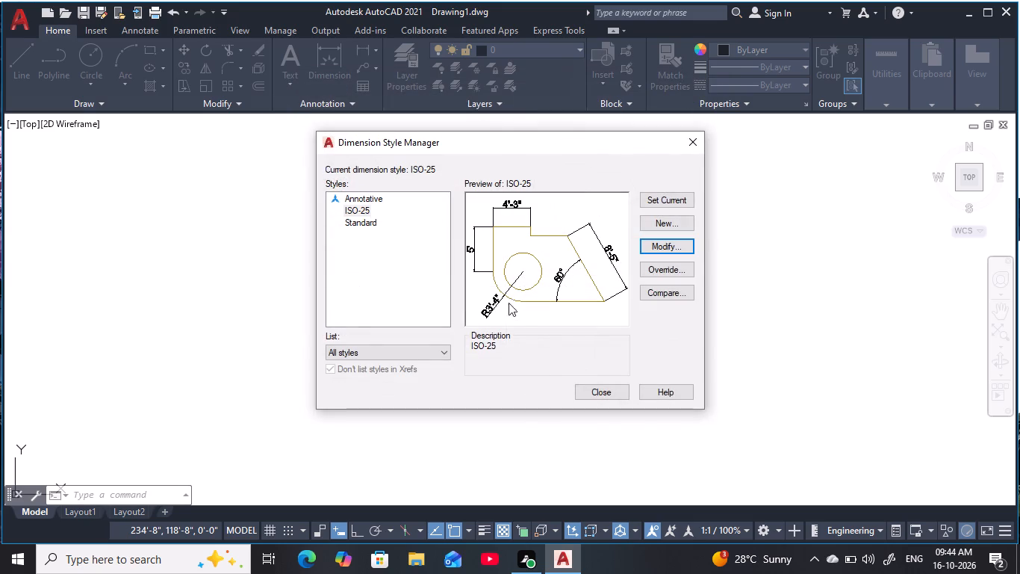
left_click(675, 200)
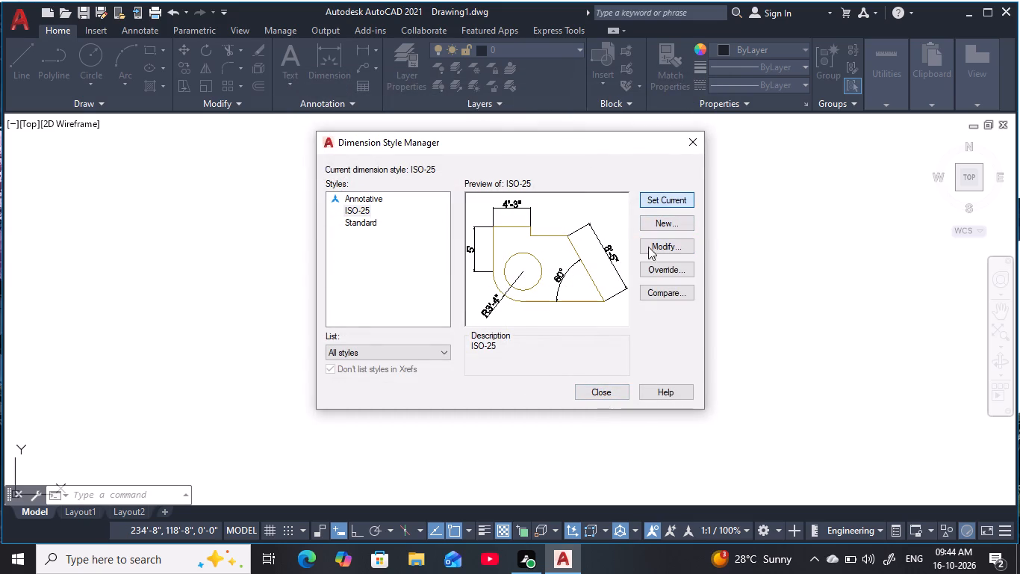
left_click(604, 390)
key("Escape")
key("Escape")
key("Escape")
key("Escape")
key("Escape")
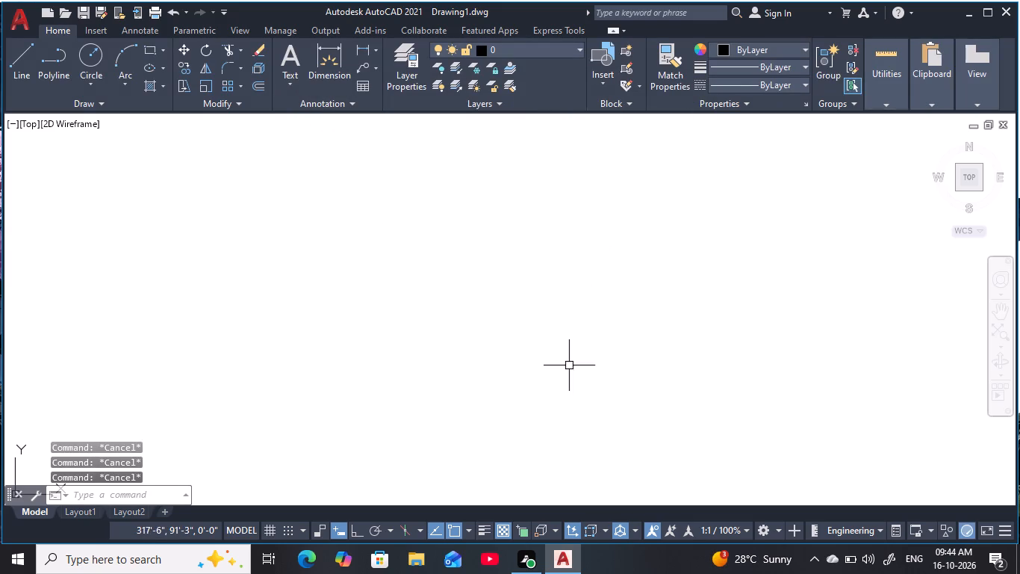
key("Escape")
key("Escape")
Draw a vertical construction line (XLINE) through a point near the middle of the drawing area.
key("x")
key("l")
key("space")
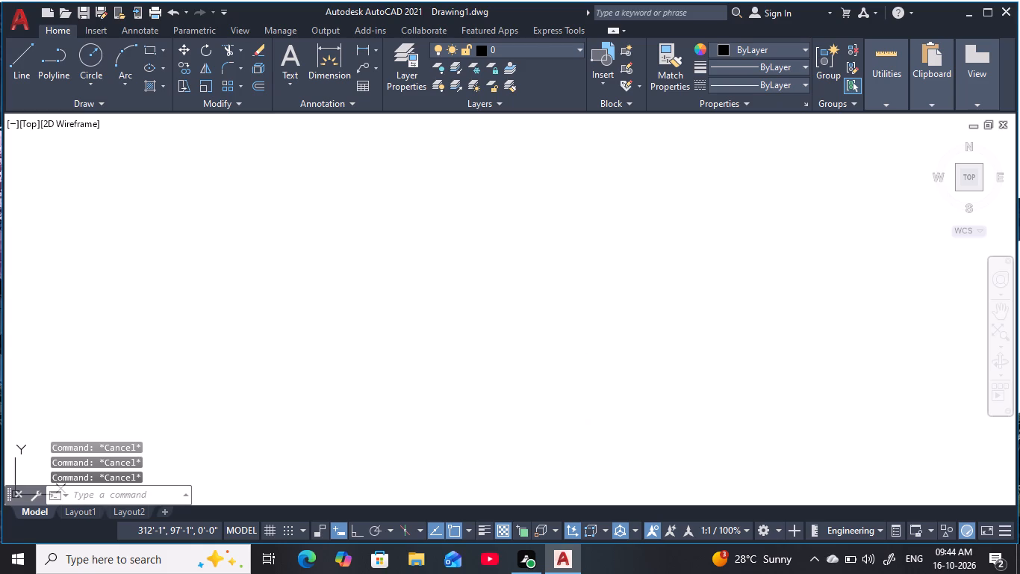
type("V")
key("space")
left_click(470, 319)
key("Escape")
key("Escape")
key("Escape")
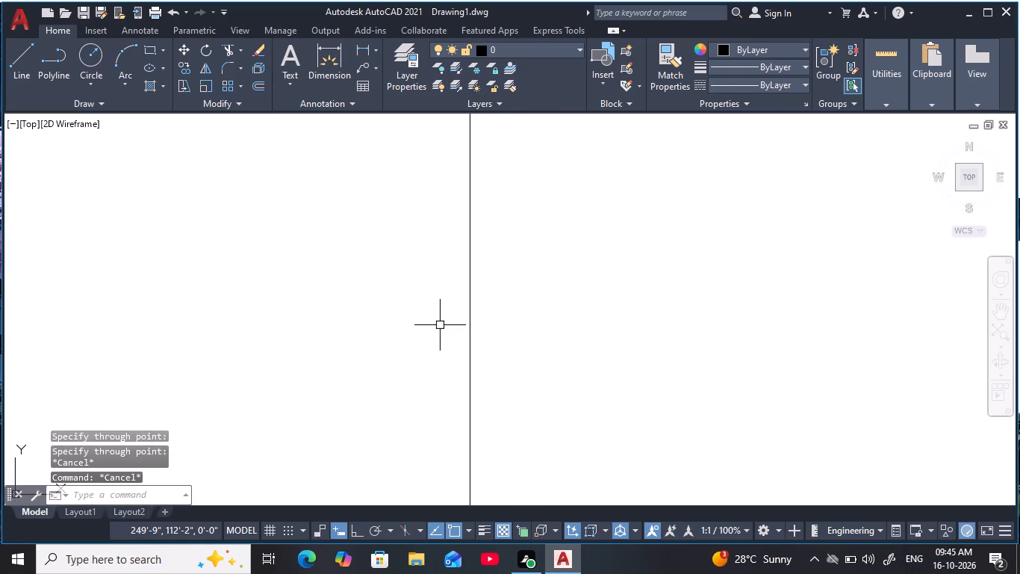
key("Escape")
key("Escape")
key("Escape")
key("Escape")
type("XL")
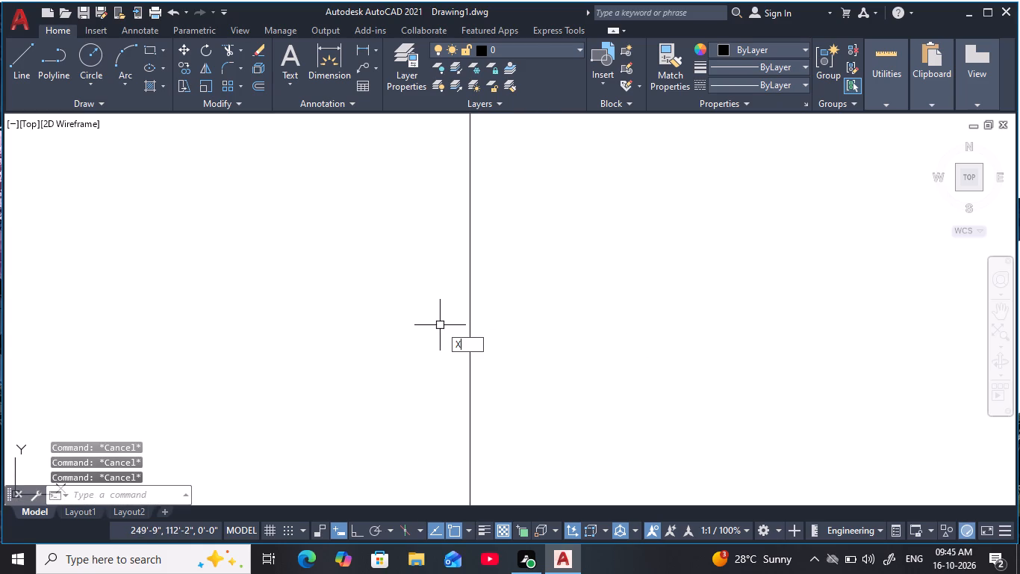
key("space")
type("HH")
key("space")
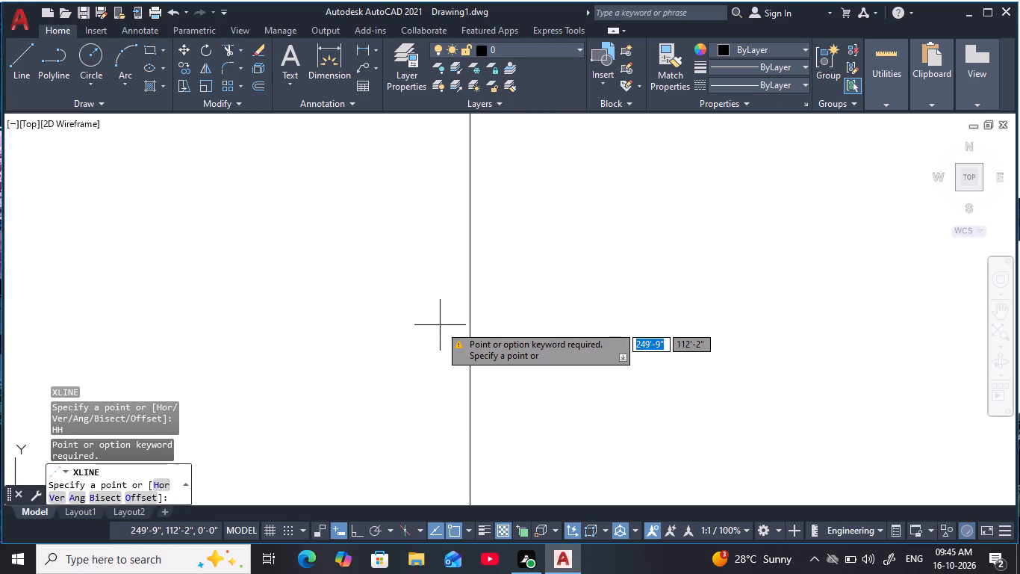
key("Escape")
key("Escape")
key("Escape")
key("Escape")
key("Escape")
Draw a horizontal construction line (XLINE) crossing the vertical one near the middle of the drawing area.
type("XL")
key("space")
type("H")
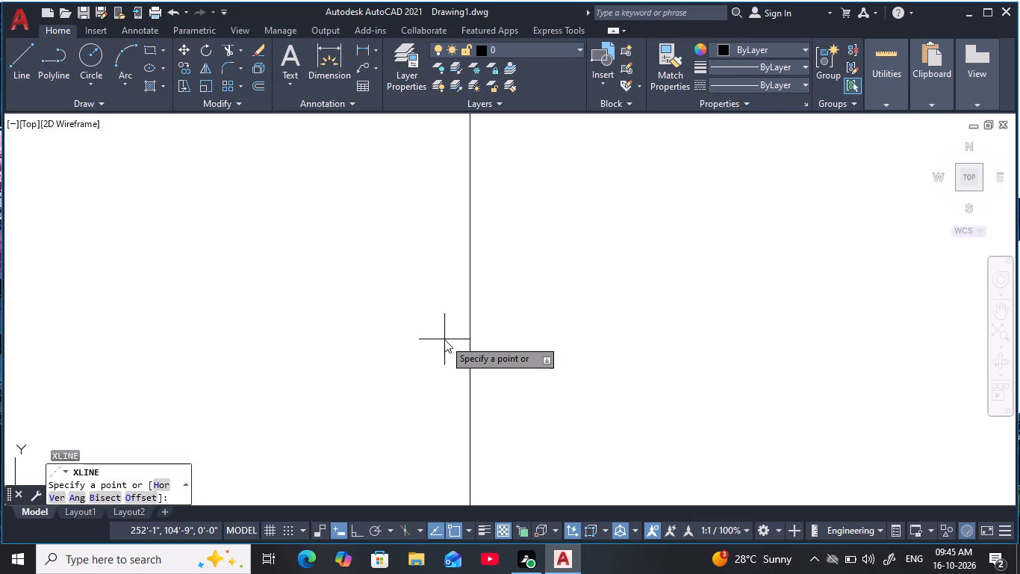
key("space")
left_click(464, 322)
key("Escape")
key("Escape")
key("Escape")
scroll(432, 327, "down", 1)
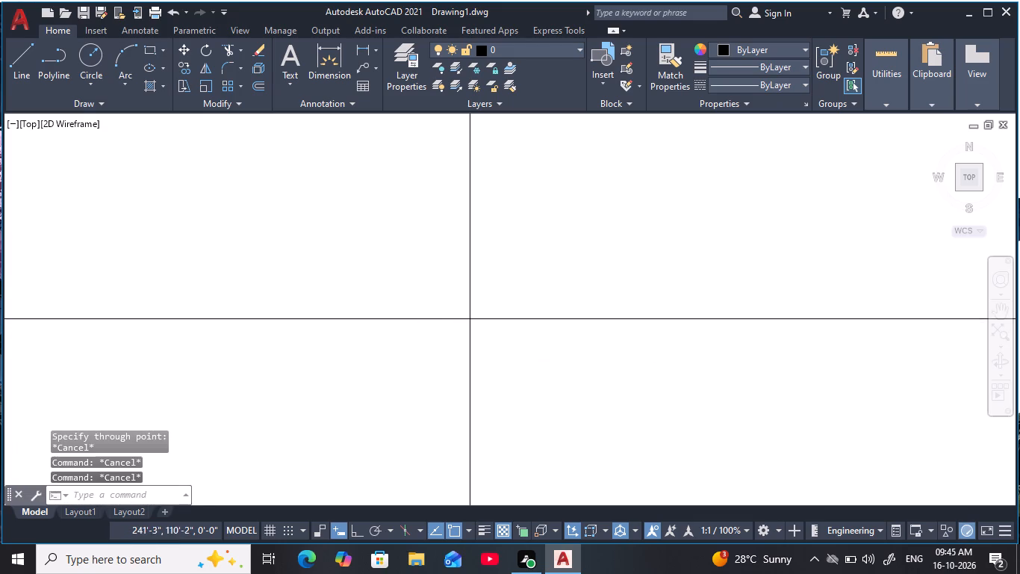
middle_click_drag(436, 332, 482, 358)
key("Escape")
key("Escape")
key("Escape")
key("Escape")
key("Escape")
key("Escape")
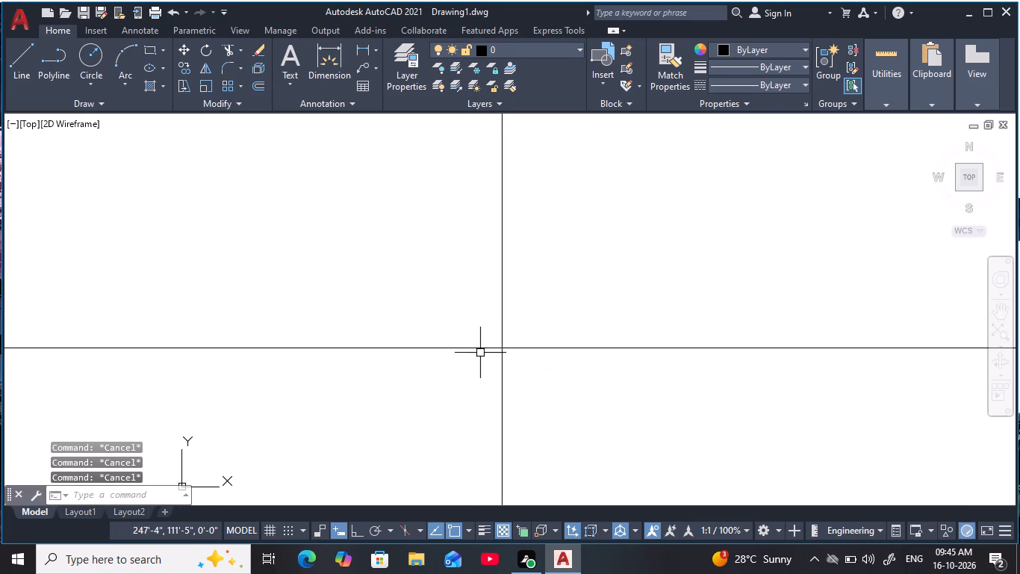
key("Escape")
key("Escape")
key("Escape")
Offset the vertical construction line 12' to its left.
scroll(510, 334, "up", 1)
middle_click_drag(510, 334, 519, 395)
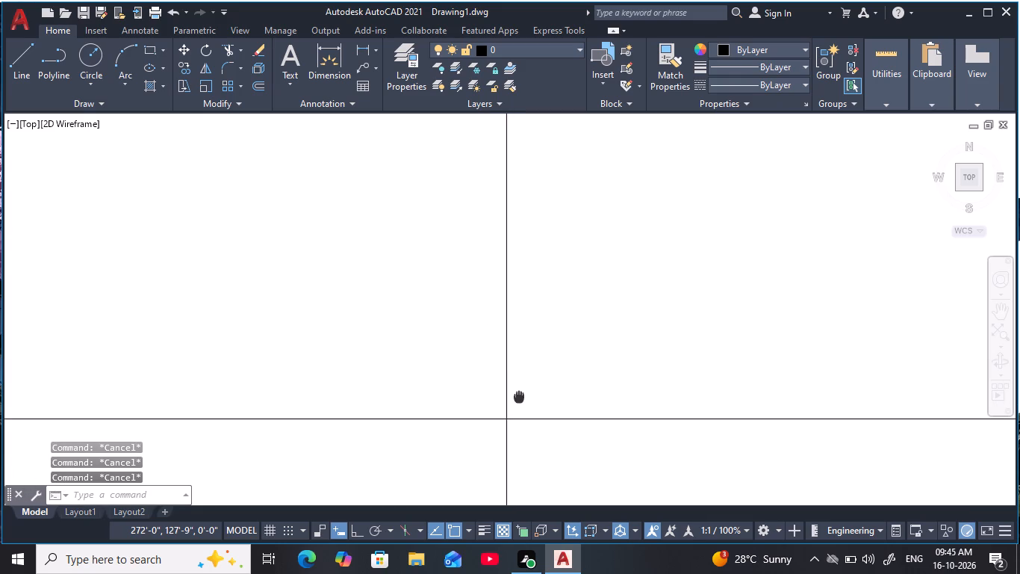
middle_click_drag(519, 395, 519, 378)
key("Escape")
key("Escape")
key("Escape")
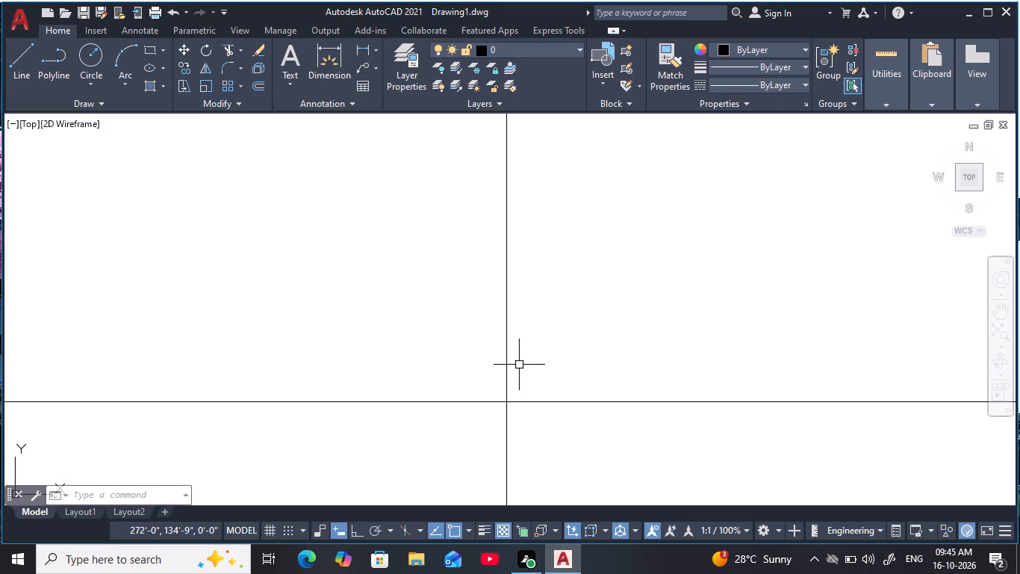
key("Escape")
key("Escape")
key("Escape")
key("Escape")
type("O")
key("space")
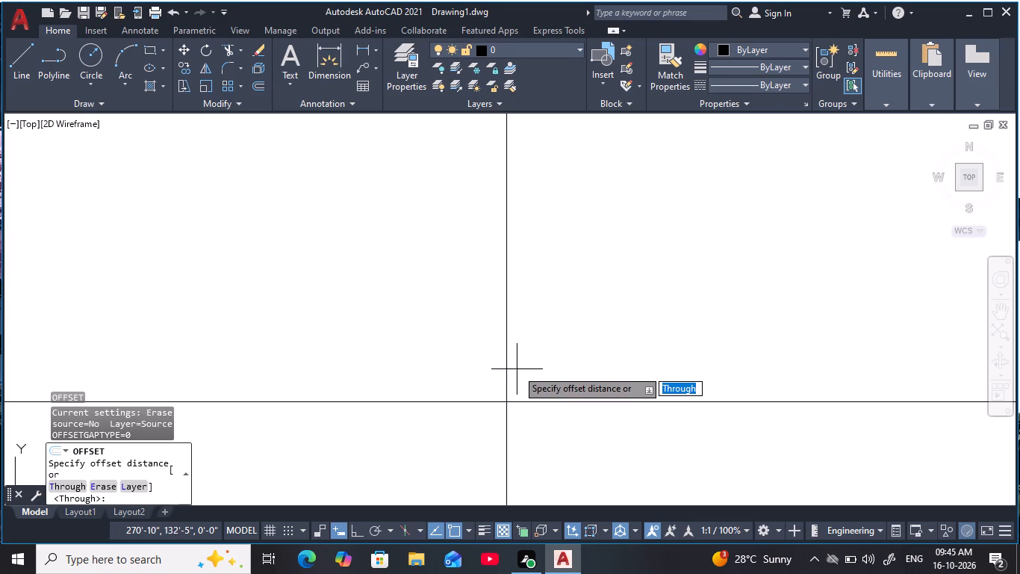
type("12'")
key("space")
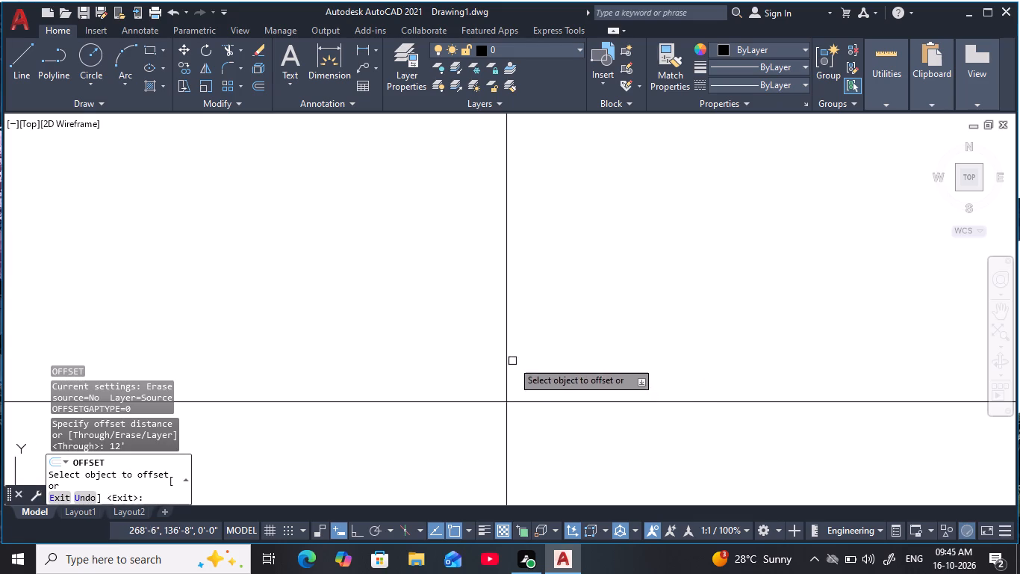
left_click(507, 356)
left_click(331, 345)
scroll(532, 343, "up", 1)
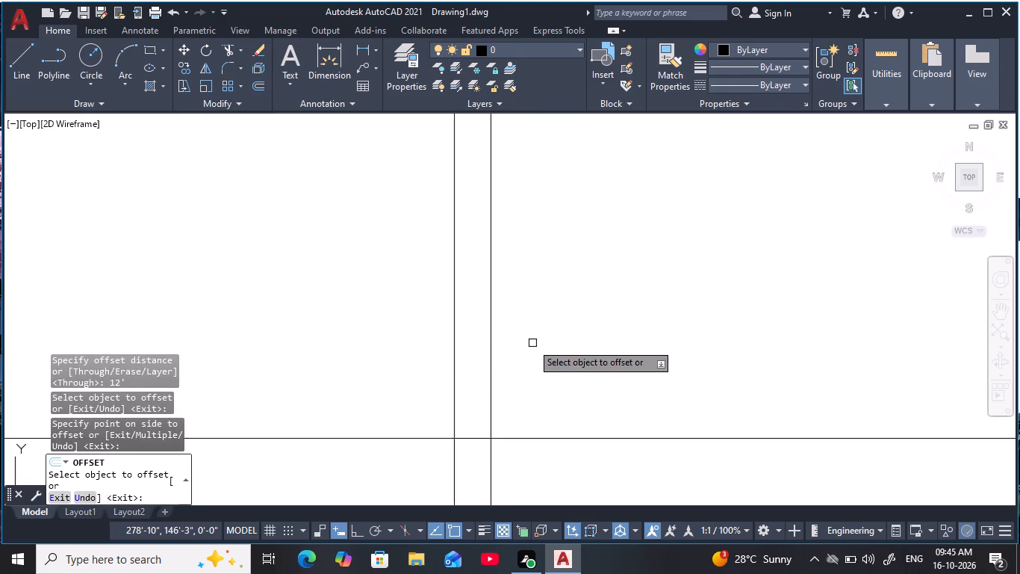
scroll(531, 343, "up", 2)
scroll(423, 328, "up", 3)
middle_click_drag(421, 327, 473, 288)
scroll(473, 288, "down", 1)
middle_click_drag(474, 288, 463, 302)
scroll(463, 302, "down", 1)
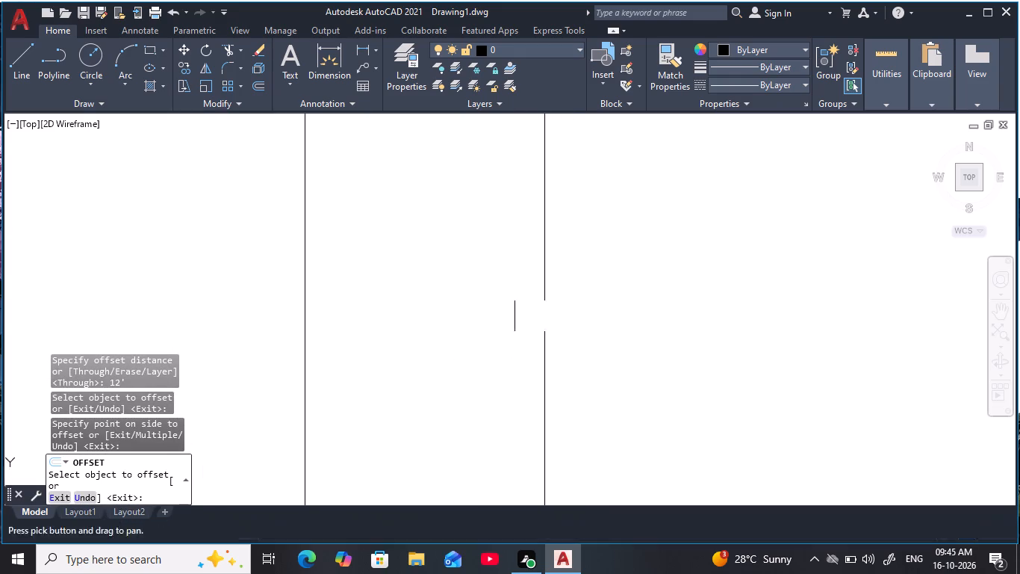
middle_click_drag(463, 302, 503, 332)
key("Escape")
key("Escape")
key("Escape")
key("Escape")
key("Escape")
Offset the original vertical construction line, the right one of the pair, 5" to its right.
scroll(505, 333, "down", 2)
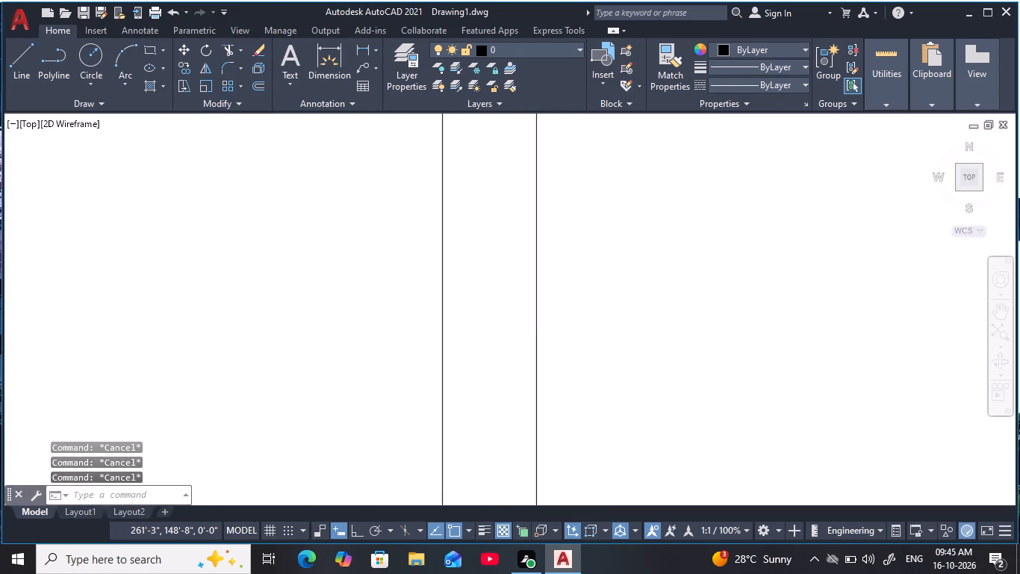
scroll(505, 333, "down", 2)
scroll(505, 335, "up", 1)
middle_click(505, 335)
key("Escape")
key("Escape")
key("Escape")
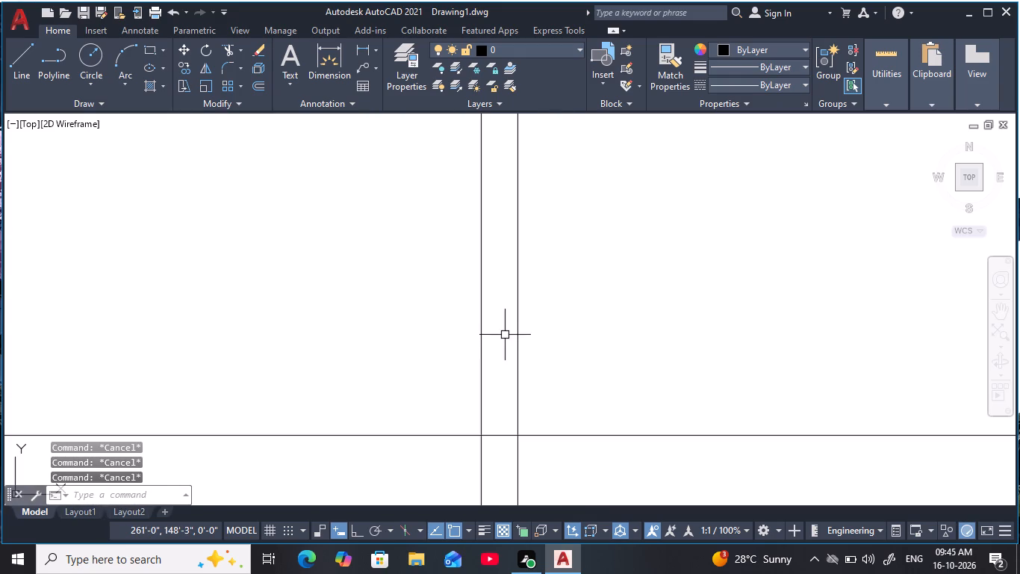
key("Escape")
key("Escape")
key("Escape")
key("Escape")
key("Escape")
type("O")
key("space")
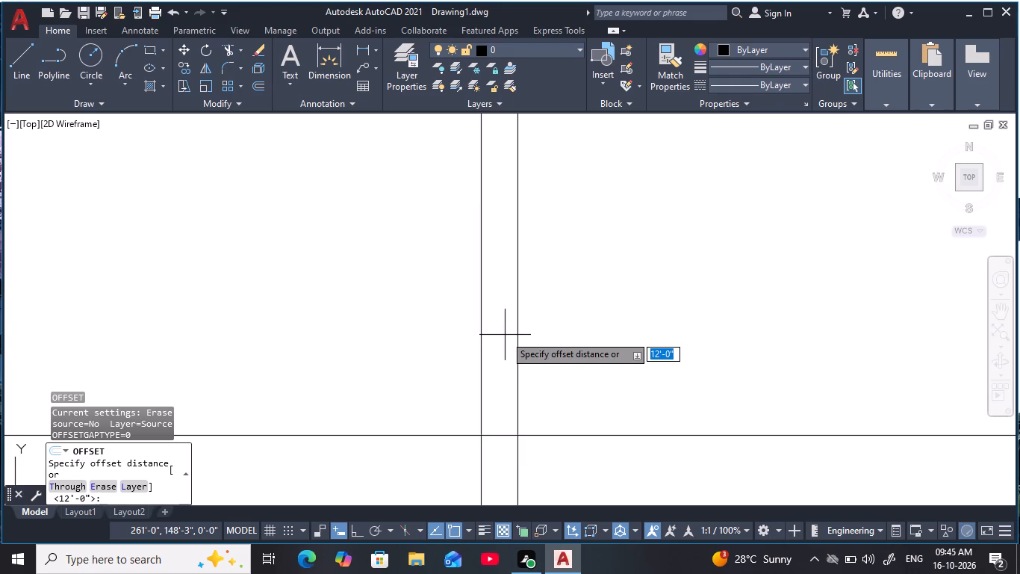
type("5")
key("space")
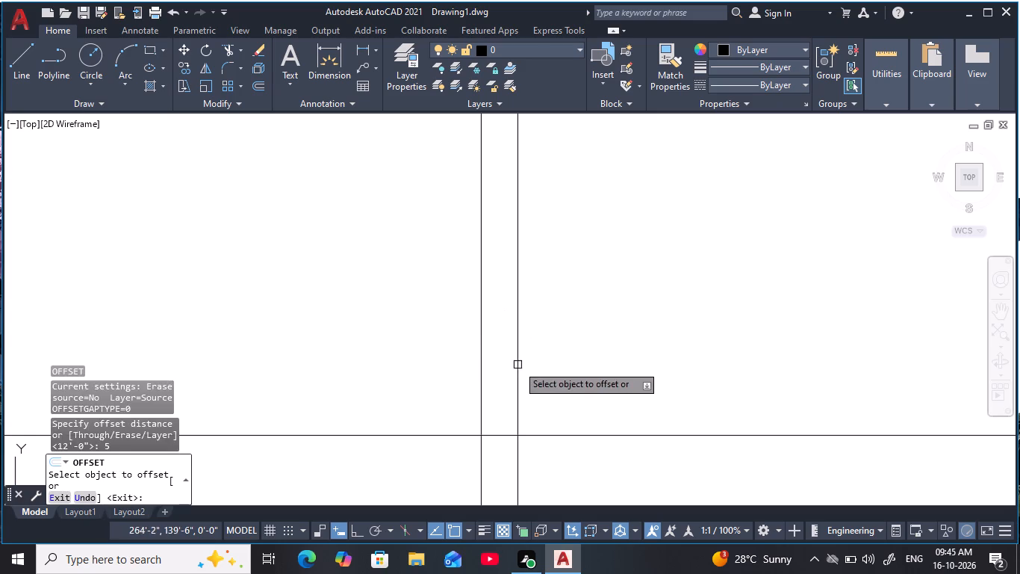
left_click(520, 368)
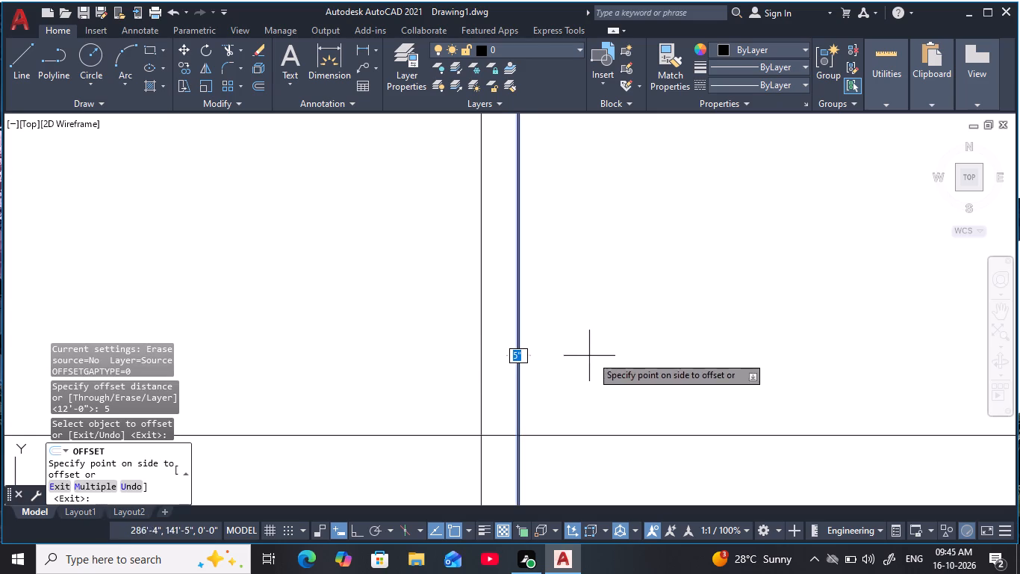
left_click(599, 356)
scroll(553, 360, "up", 2)
middle_click_drag(544, 362, 587, 321)
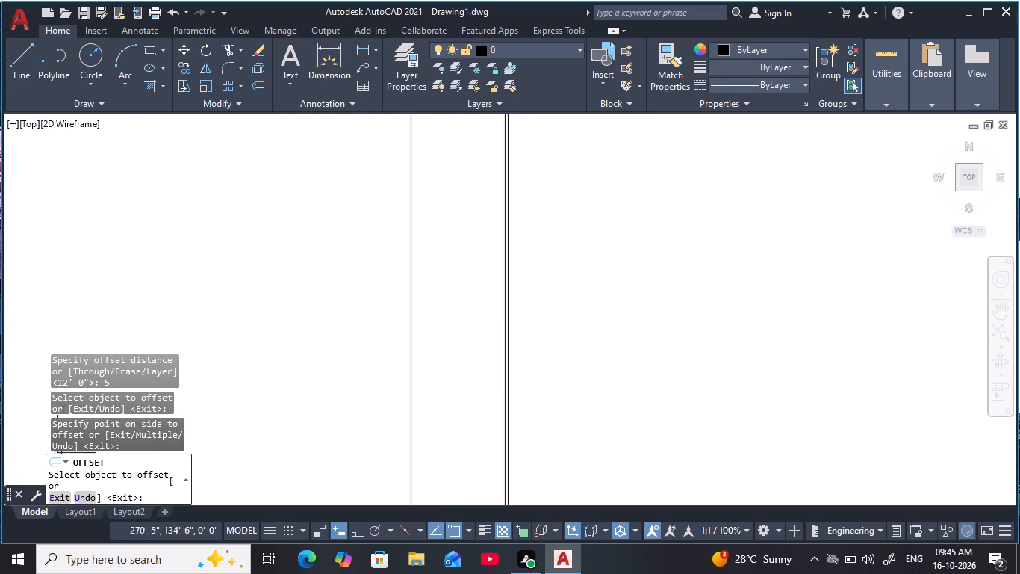
key("Escape")
key("Escape")
key("Escape")
key("Escape")
key("Escape")
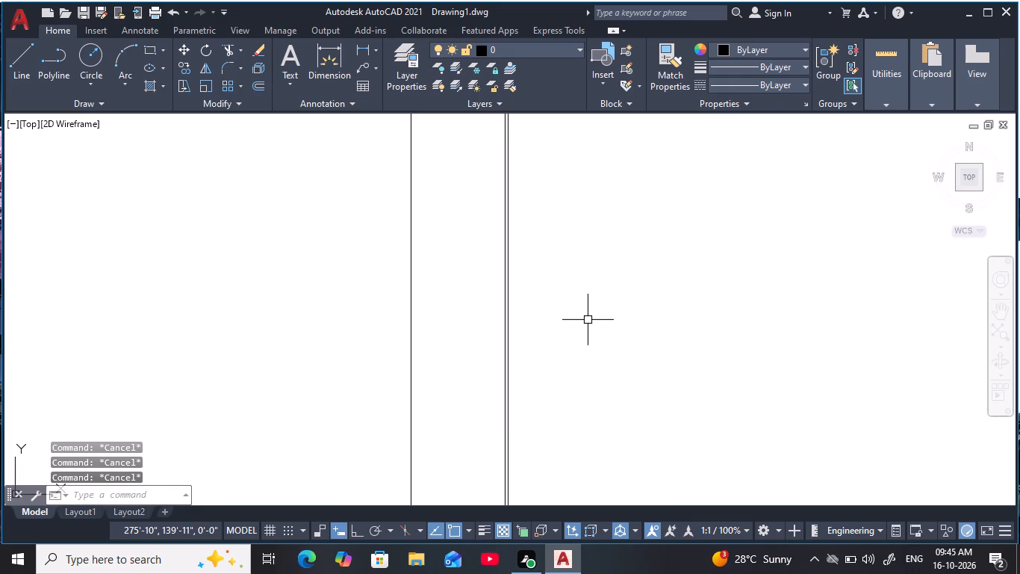
key("Escape")
key("Escape")
Offset the rightmost line of the closely spaced vertical pair 4' to the right.
type("O")
key("space")
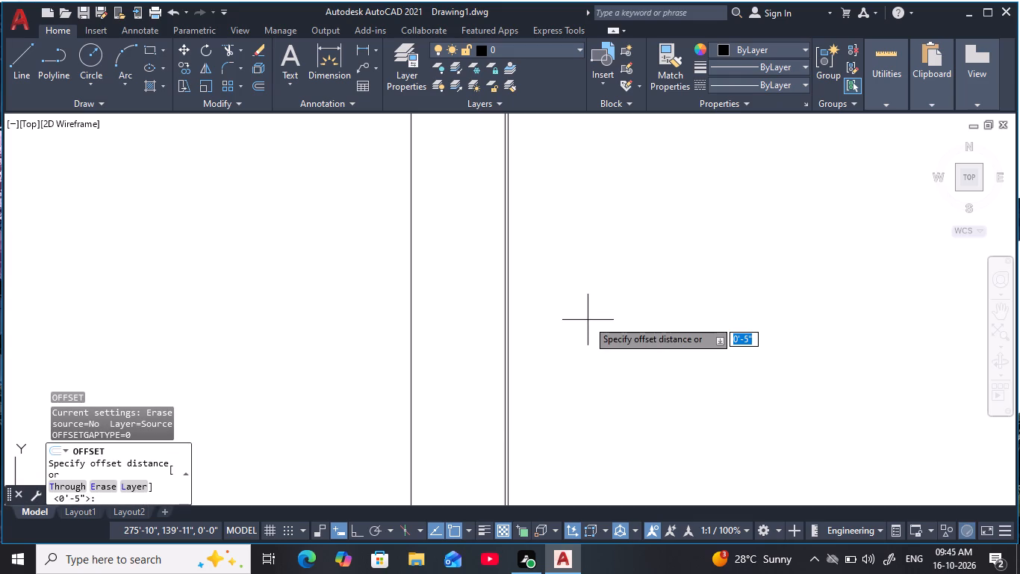
key("4")
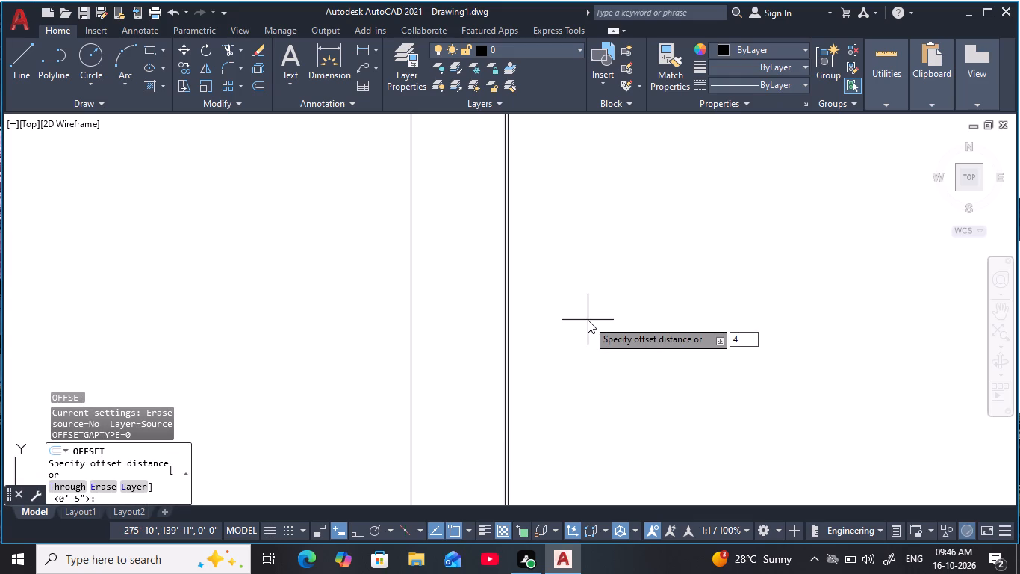
key("apostrophe")
key("space")
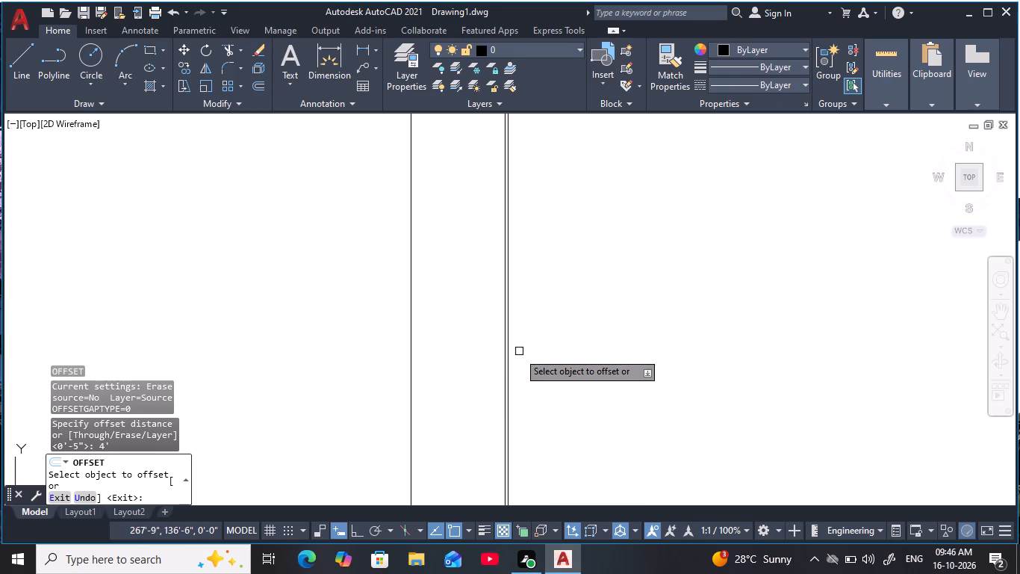
left_click(511, 358)
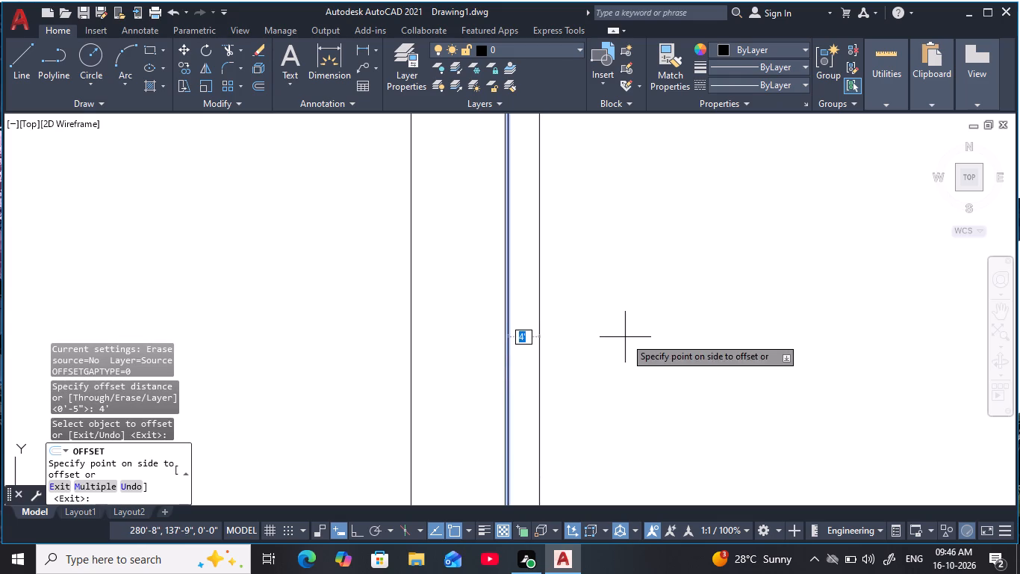
left_click(625, 337)
key("Escape")
key("Escape")
key("Escape")
key("Escape")
key("Escape")
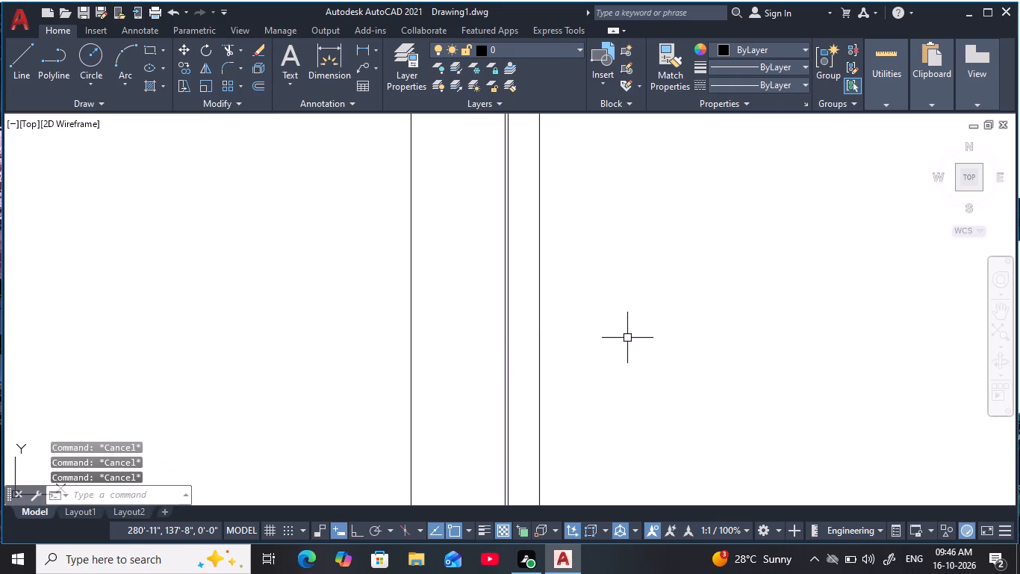
key("Escape")
key("Escape")
key("Escape")
Offset the rightmost vertical construction line 5" to its right.
type("O")
key("space")
type("5")
key("space")
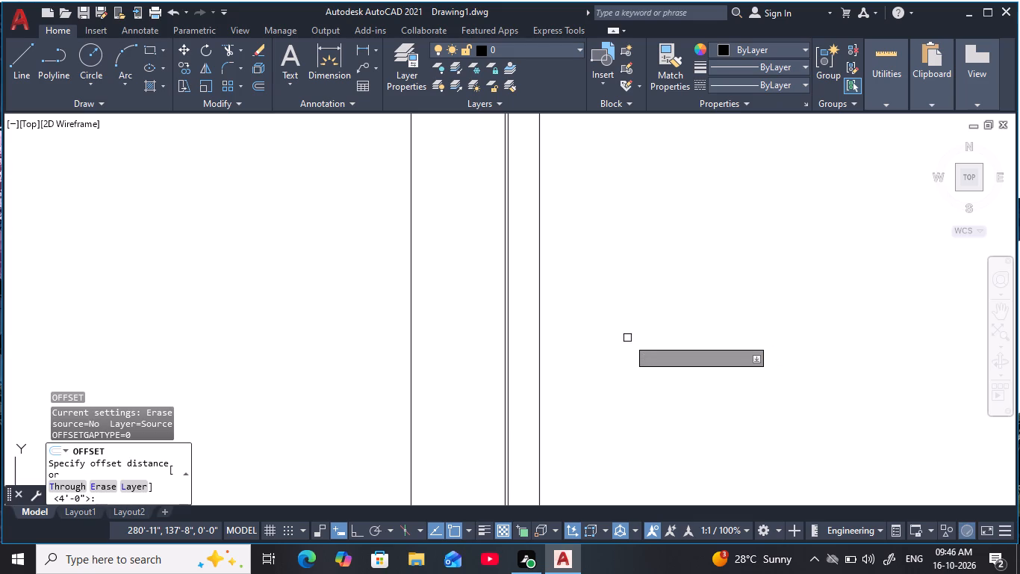
left_click(538, 364)
left_click(608, 344)
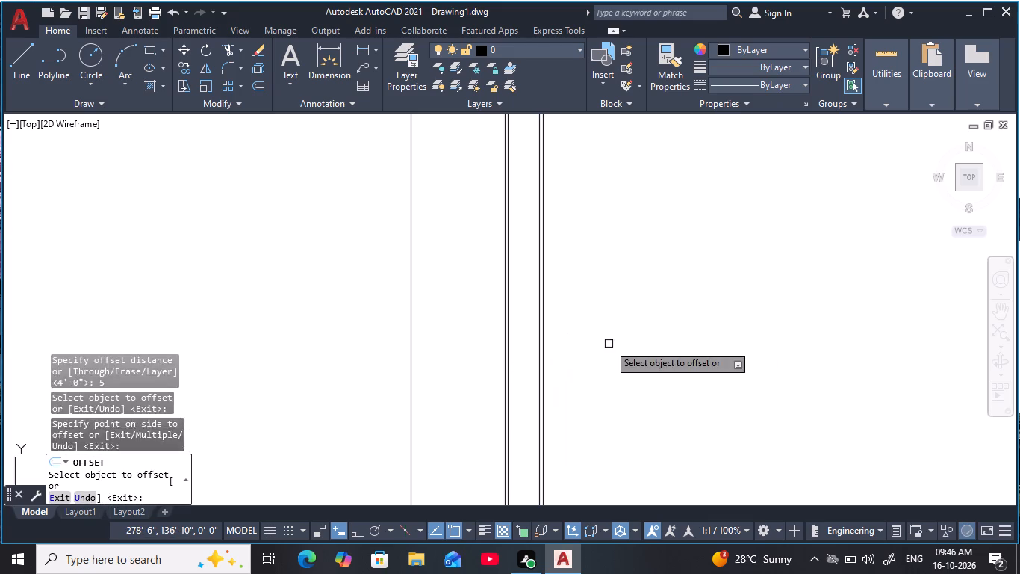
Offset the rightmost vertical construction line 3' to its right.
key("Escape")
key("Escape")
key("Escape")
key("Escape")
key("Escape")
key("Escape")
key("Escape")
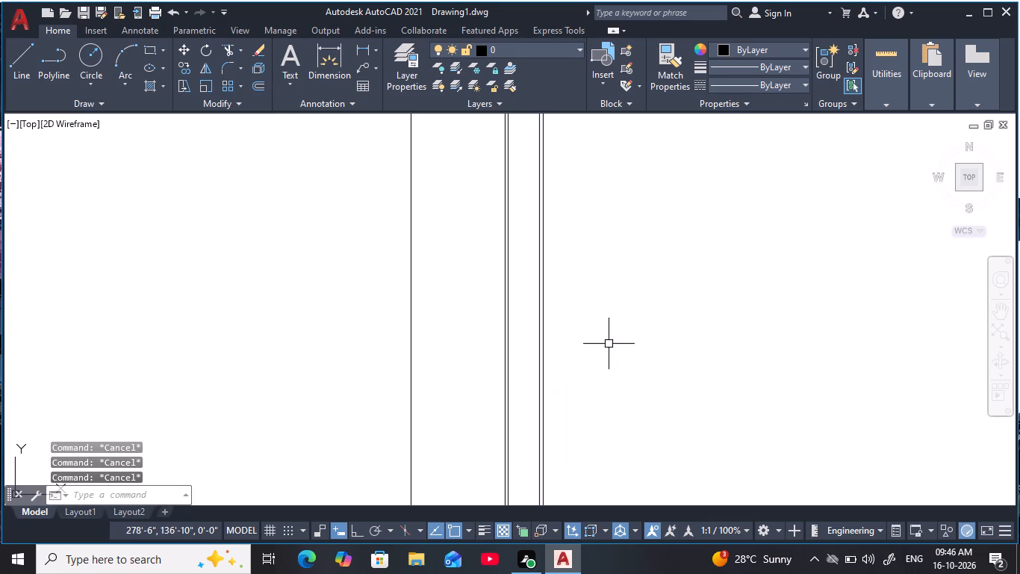
type("O")
key("space")
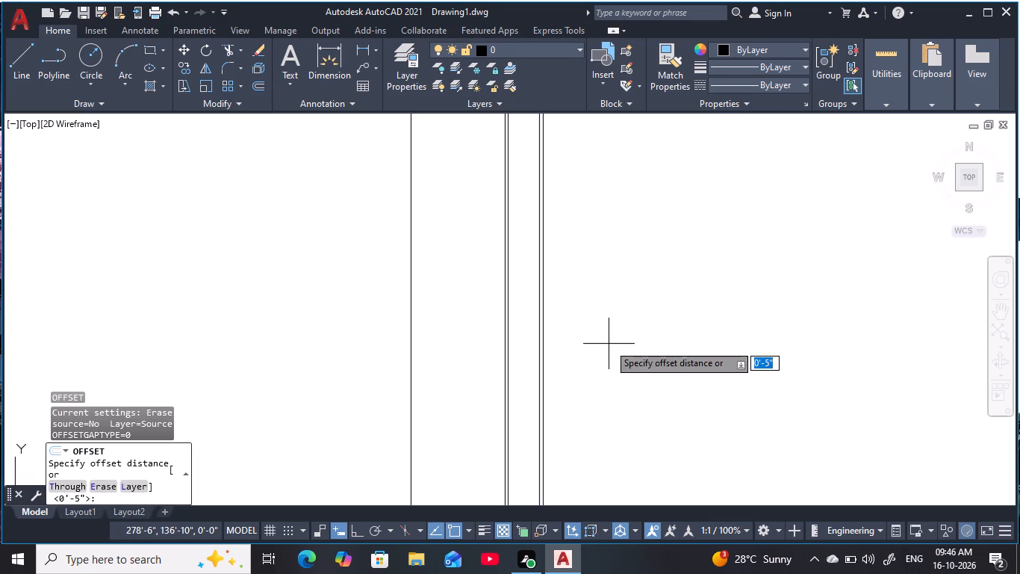
type("3'")
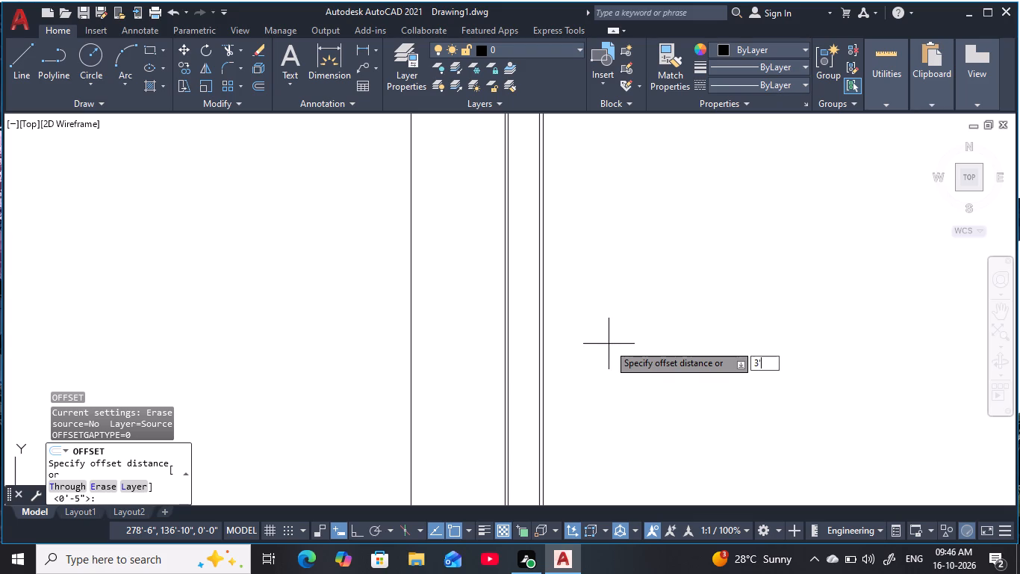
key("space")
left_click(546, 324)
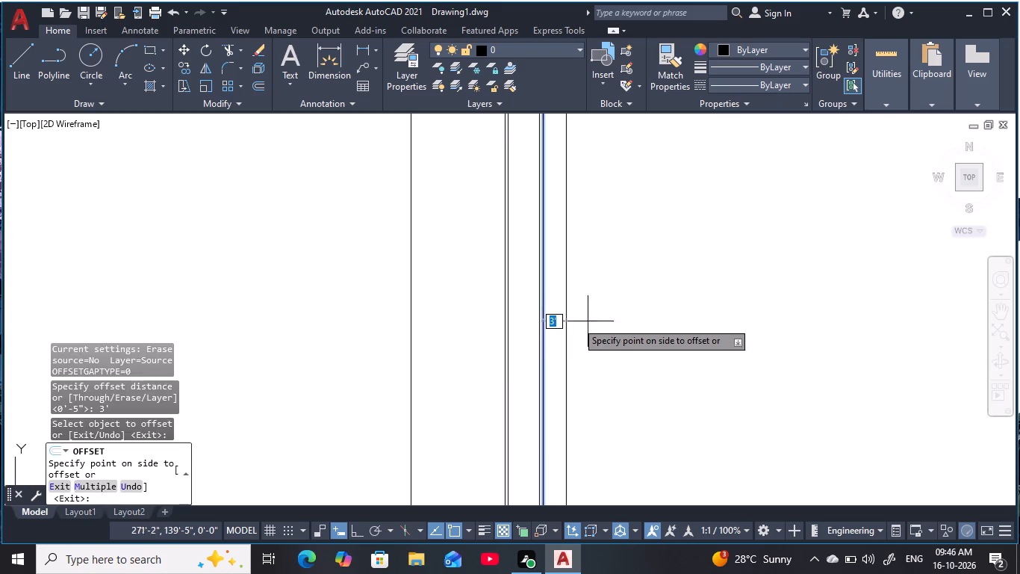
left_click(660, 321)
key("Escape")
key("Escape")
key("Escape")
key("Escape")
Offset the new rightmost vertical construction line 5" to its right.
scroll(536, 339, "up", 1)
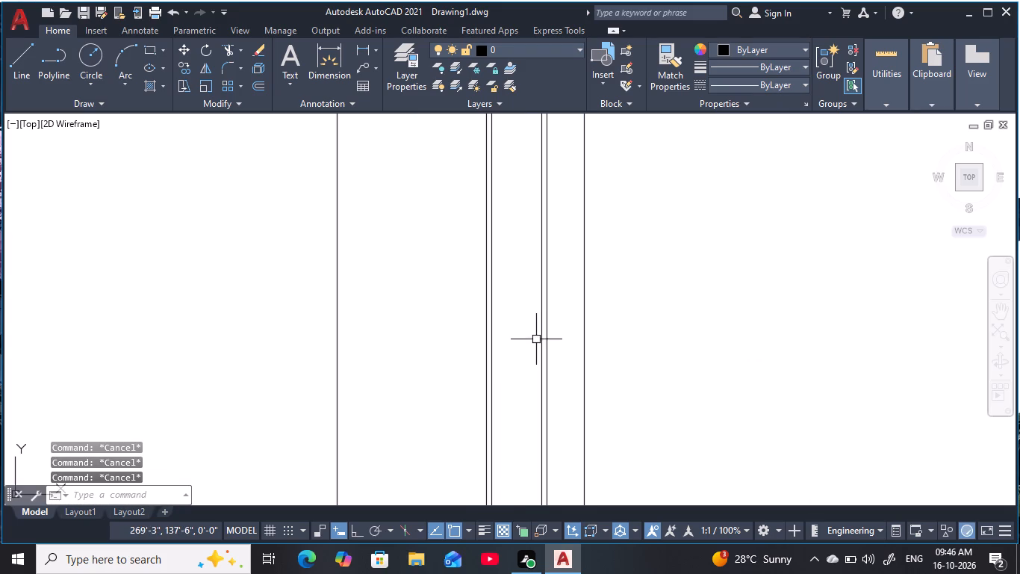
scroll(536, 339, "up", 1)
middle_click_drag(528, 344, 499, 351)
scroll(497, 351, "down", 3)
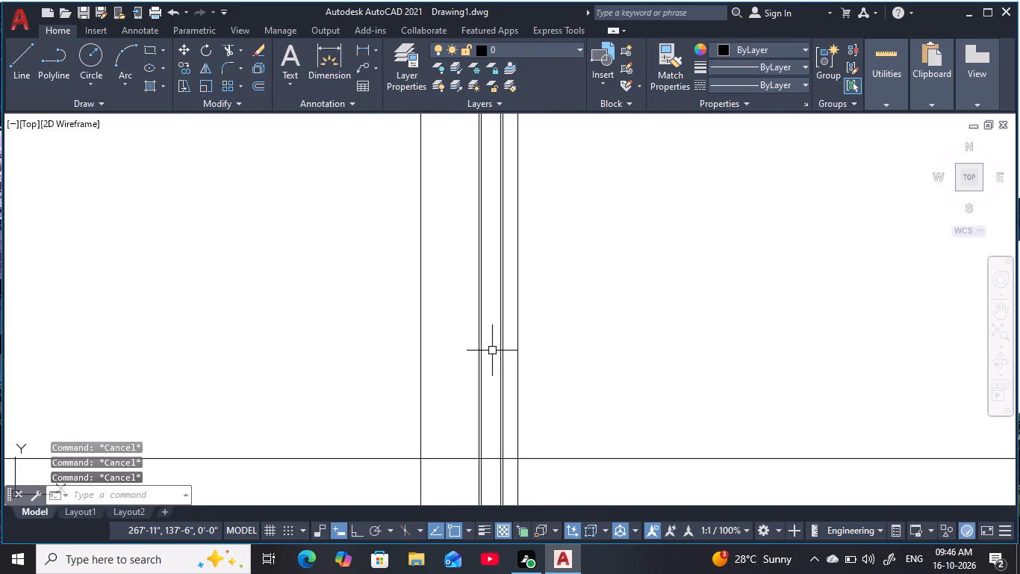
key("Escape")
key("Escape")
key("Escape")
key("Escape")
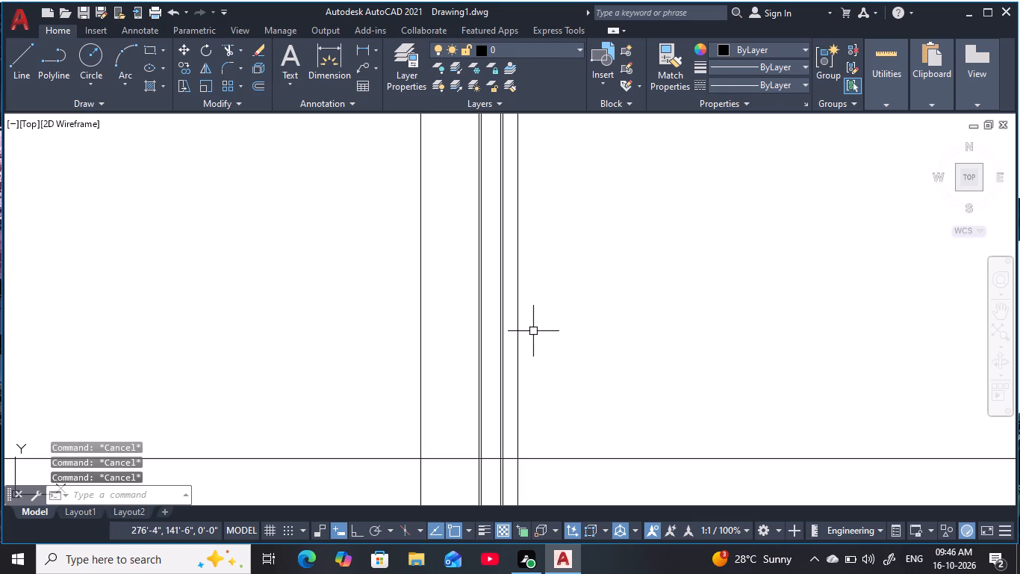
type("O 5")
key("space")
scroll(533, 331, "up", 1)
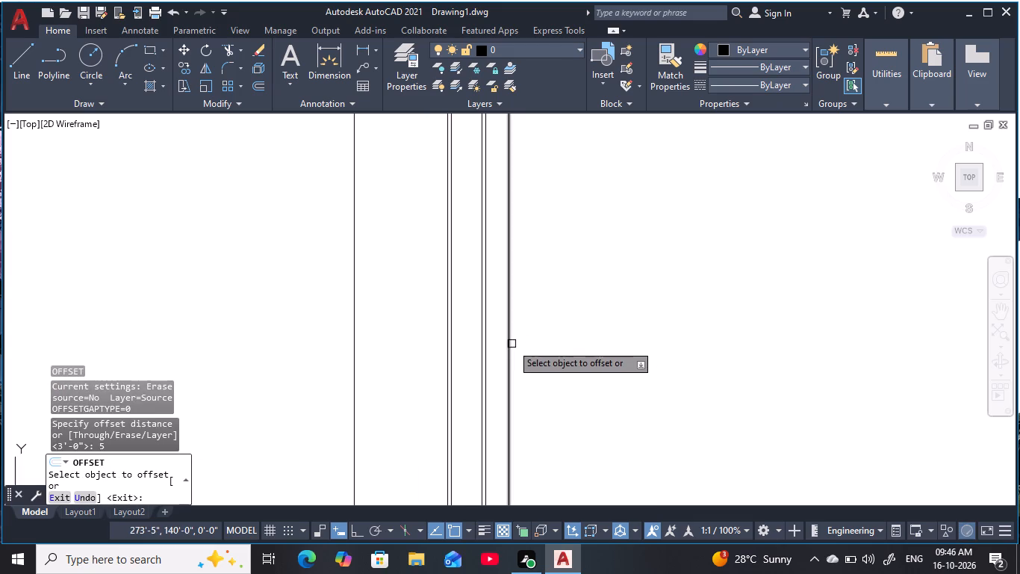
left_click(511, 344)
left_click(567, 340)
scroll(572, 333, "down", 1)
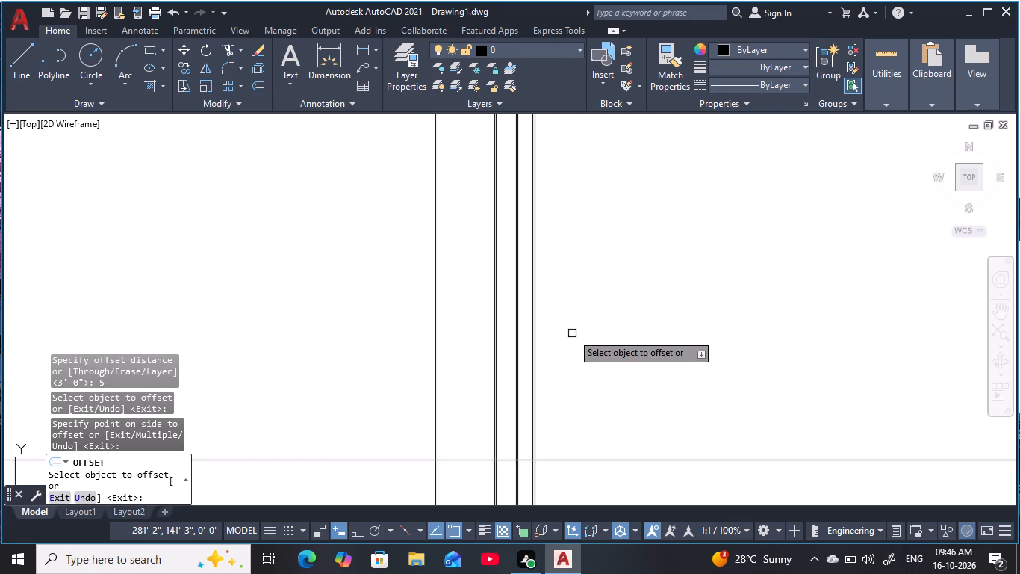
middle_click_drag(550, 343, 497, 363)
key("Escape")
key("Escape")
key("Escape")
key("Escape")
key("Escape")
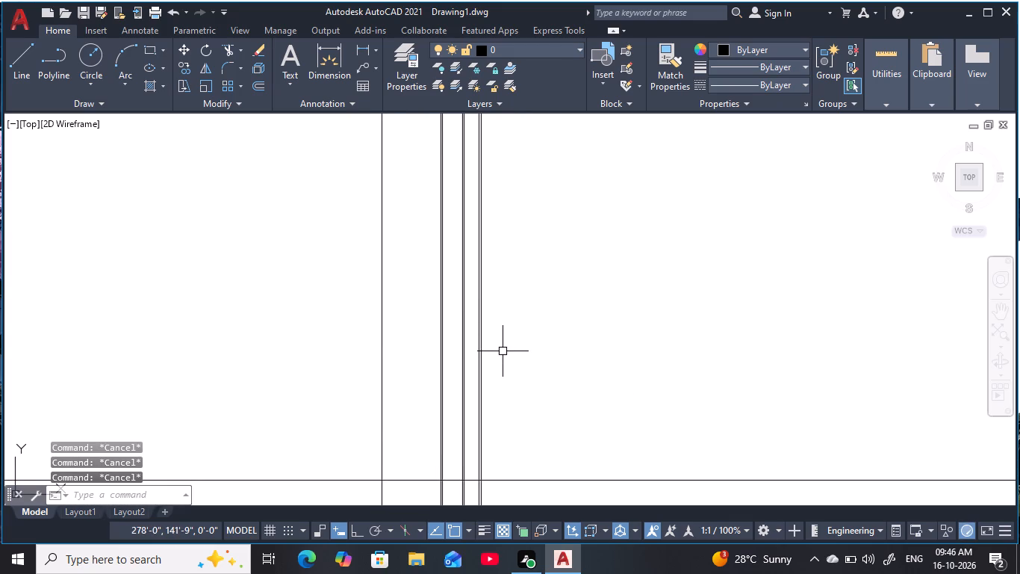
key("Escape")
key("Escape")
Offset the rightmost line of the last closely spaced vertical pair 11' to the right.
type("O")
key("space")
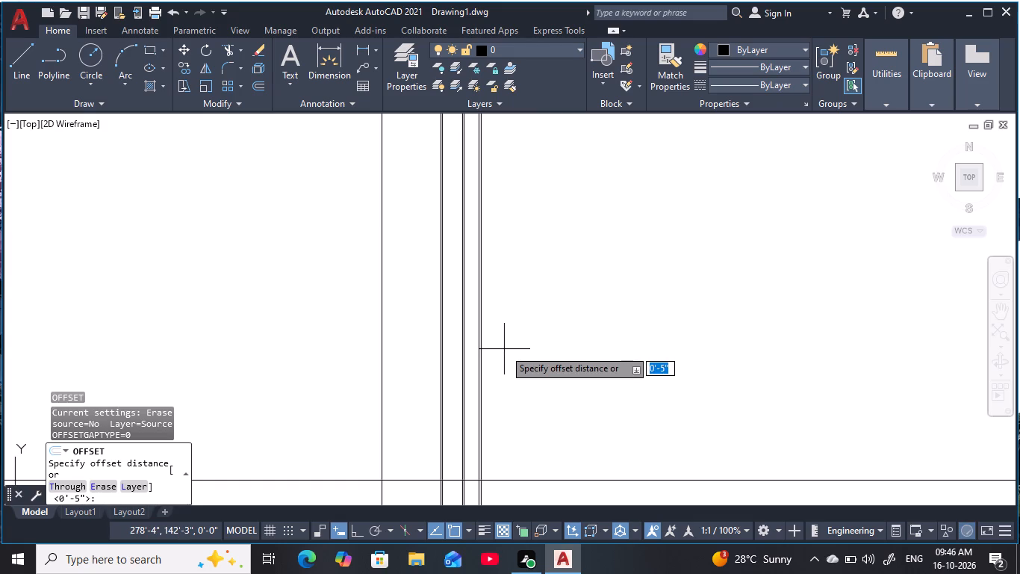
type("11'")
key("space")
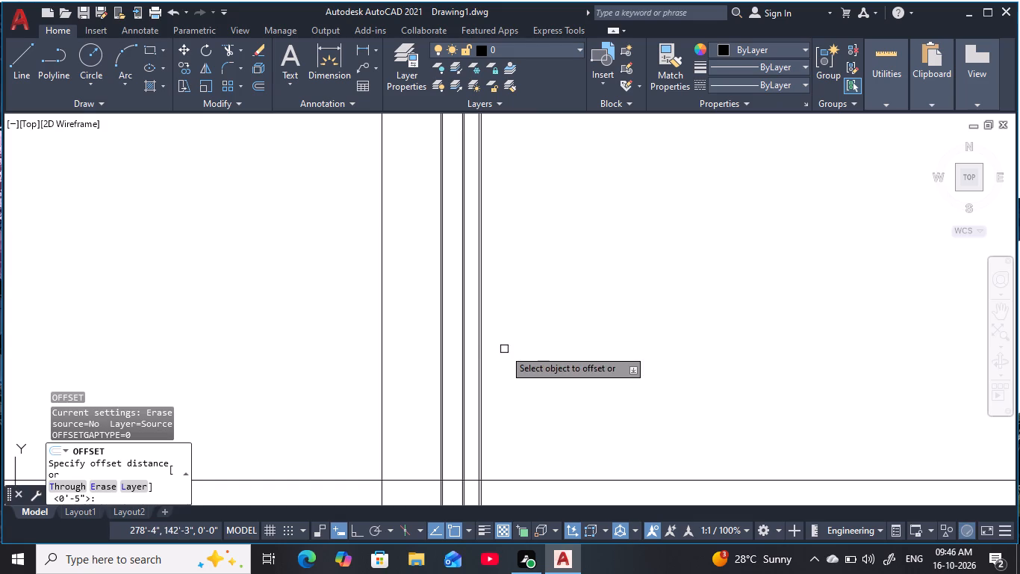
left_click(483, 326)
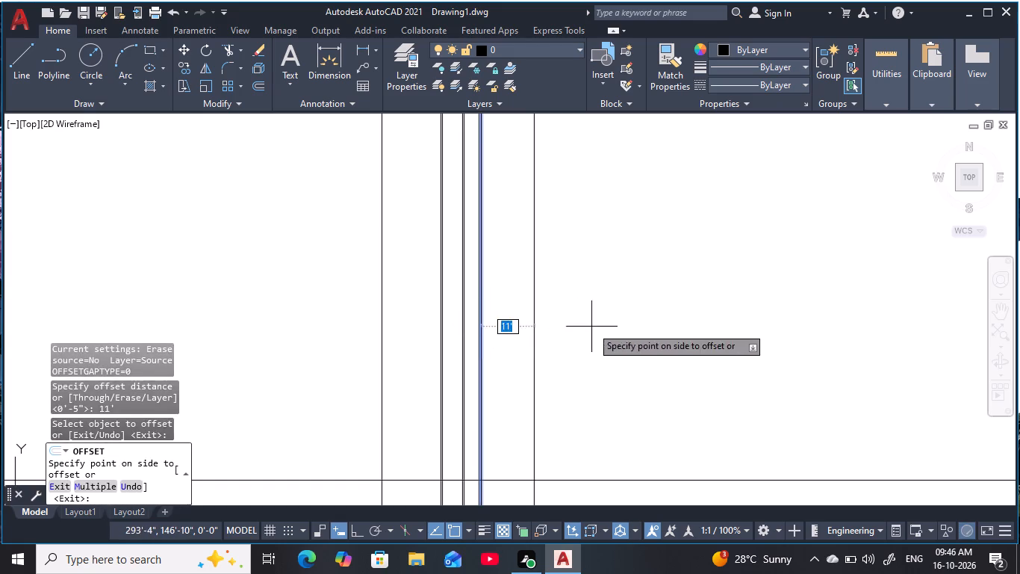
left_click(614, 327)
key("Escape")
key("Escape")
key("Escape")
key("Escape")
key("Escape")
Offset the single rightmost vertical construction line 9" to its right to form the outer wall thickness.
type("O")
key("space")
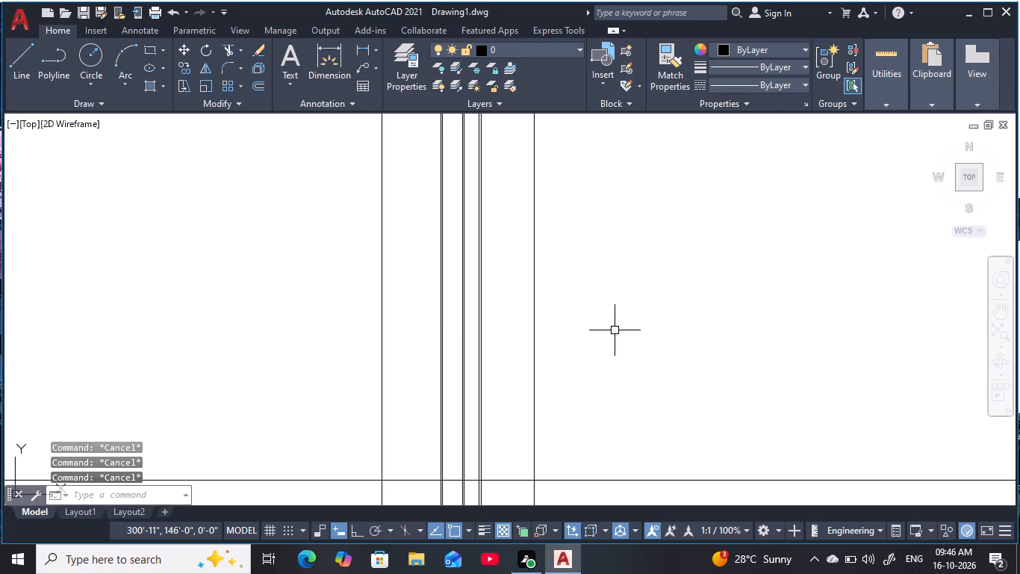
type("9")
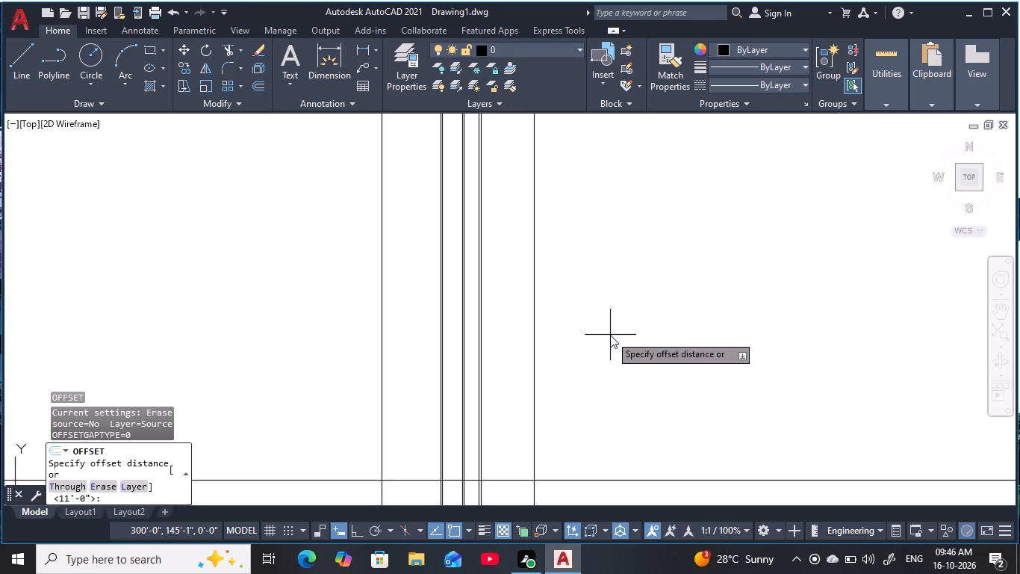
key("space")
left_click(535, 353)
left_click(614, 332)
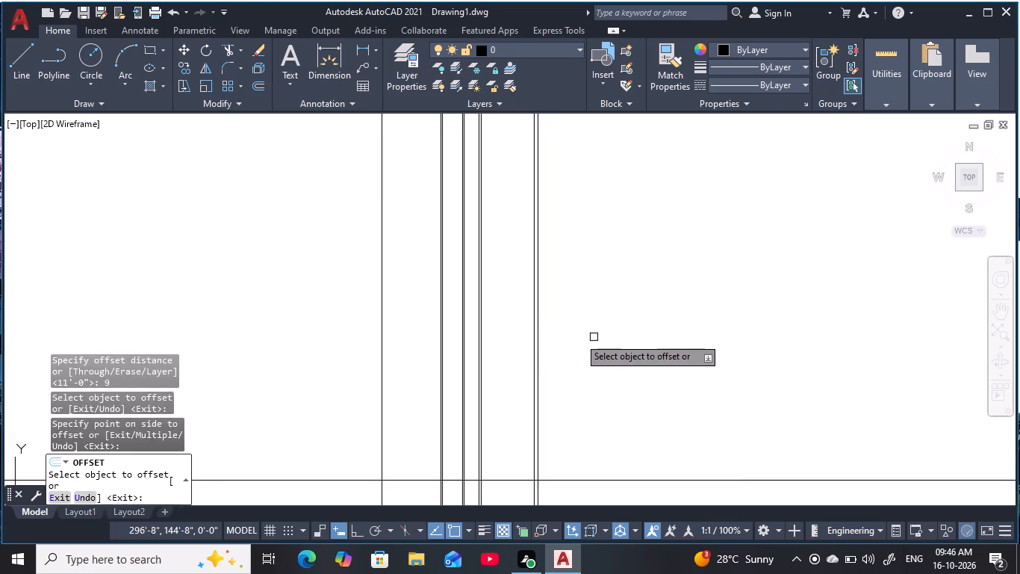
key("Escape")
key("Escape")
key("Escape")
key("Escape")
key("Escape")
key("Escape")
Offset the leftmost vertical construction line 9" to its left.
key("o")
key("space")
key("9")
key("space")
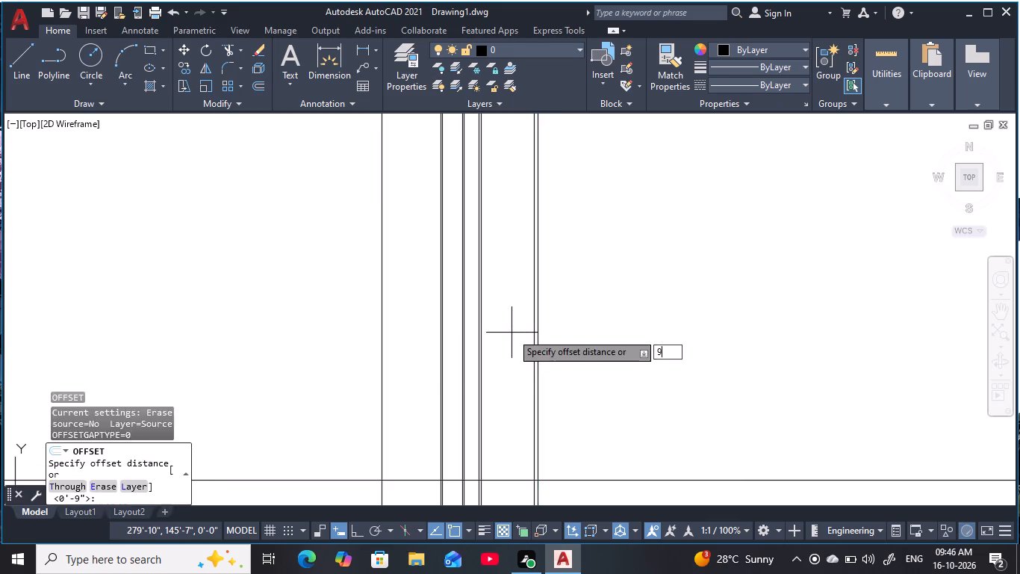
left_click(381, 347)
left_click(299, 348)
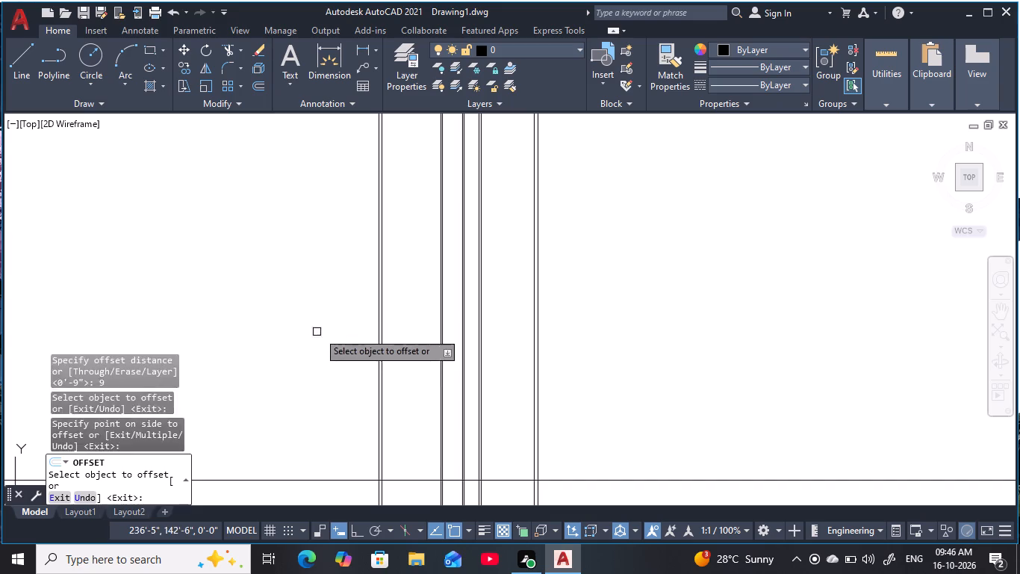
key("Escape")
key("Escape")
key("Escape")
Offset the horizontal construction line 11' upward.
middle_click_drag(429, 416, 437, 293)
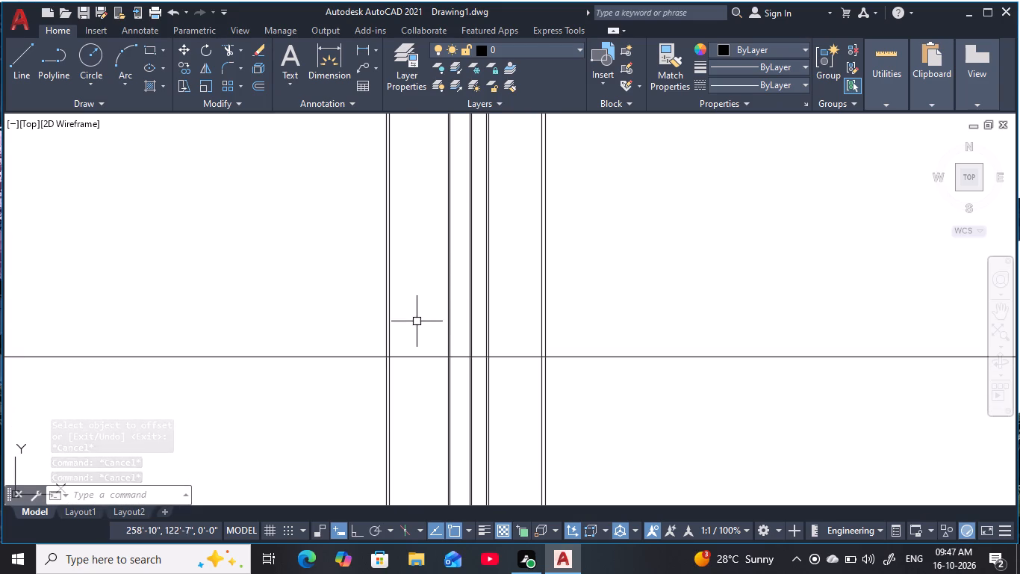
key("Escape")
key("Escape")
key("Escape")
key("Escape")
key("Escape")
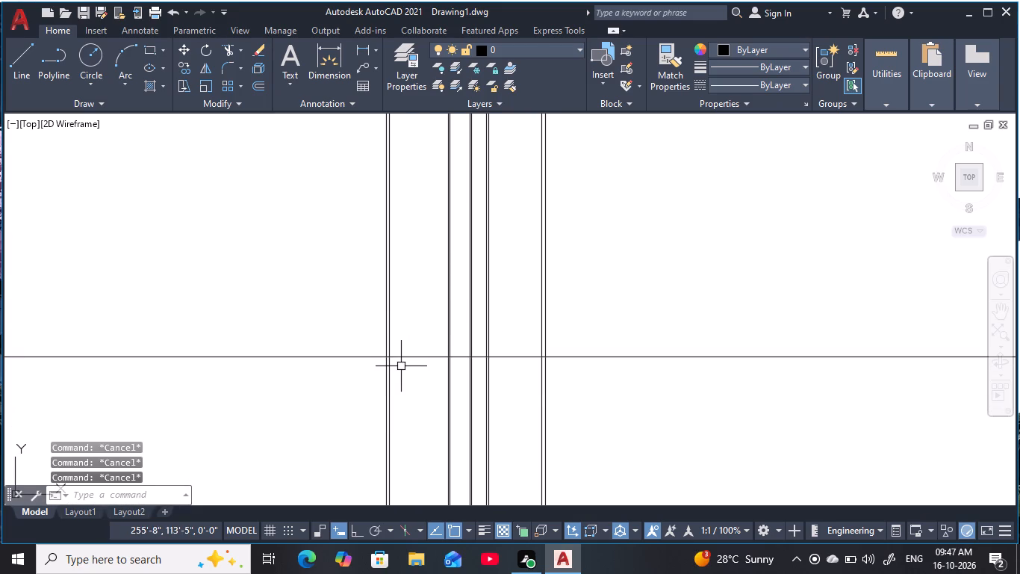
type("O 11")
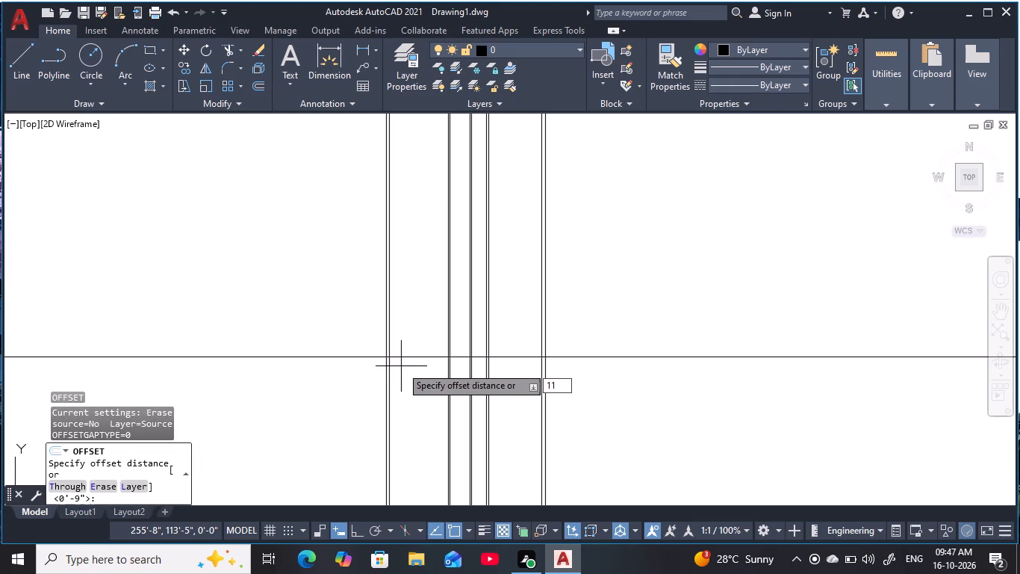
scroll(401, 366, "up", 1)
key("apostrophe")
key("space")
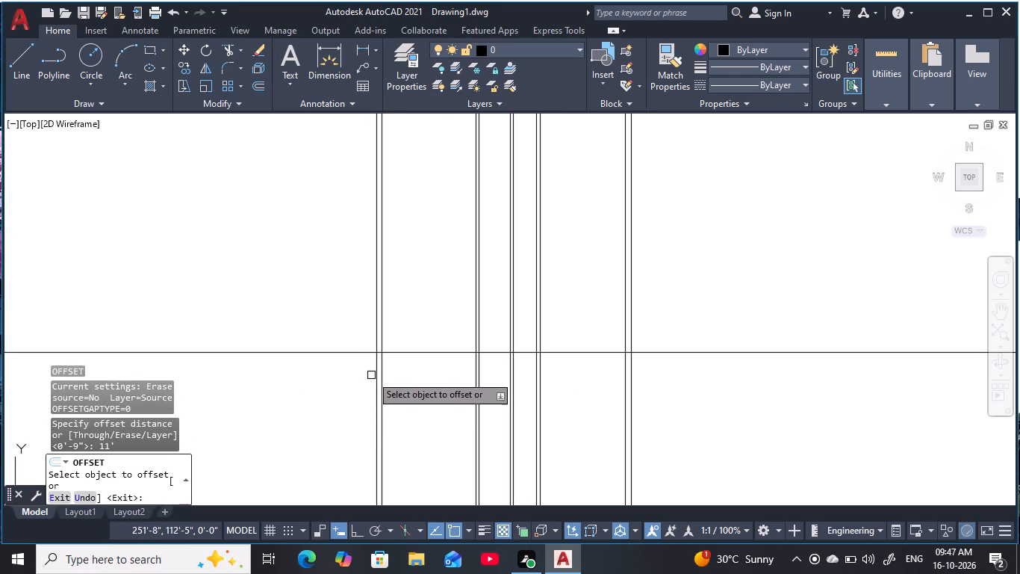
left_click(423, 351)
left_click(428, 195)
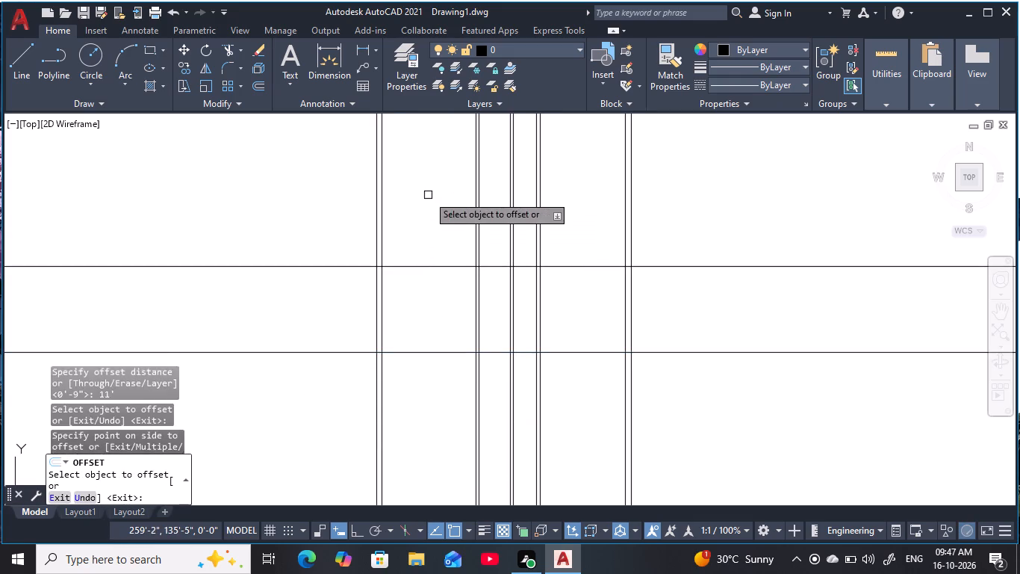
key("Escape")
key("Escape")
key("Escape")
key("Escape")
key("Escape")
key("Escape")
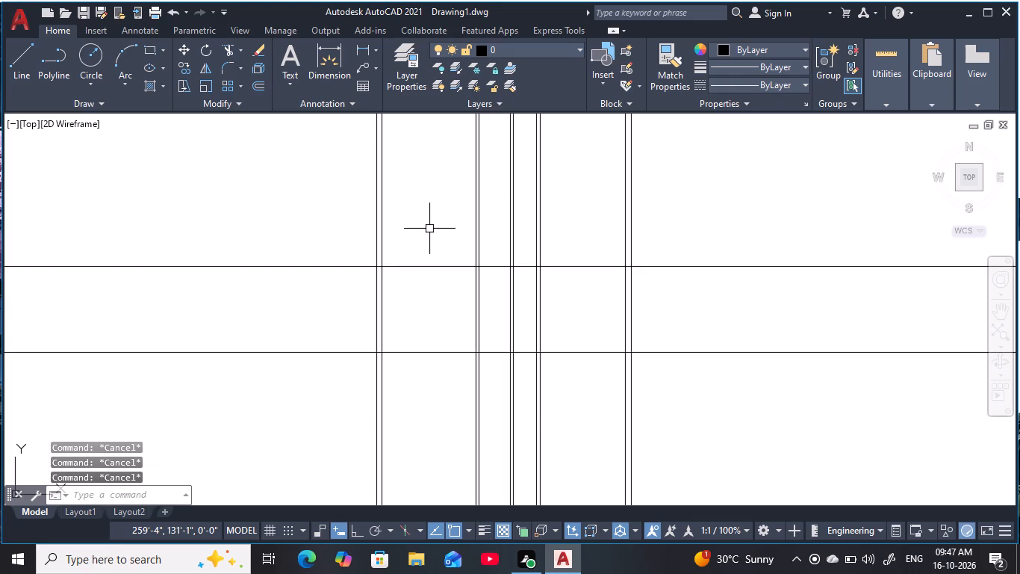
Offset the upper horizontal construction line 9" upward.
key("o")
key("space")
key("9")
key("space")
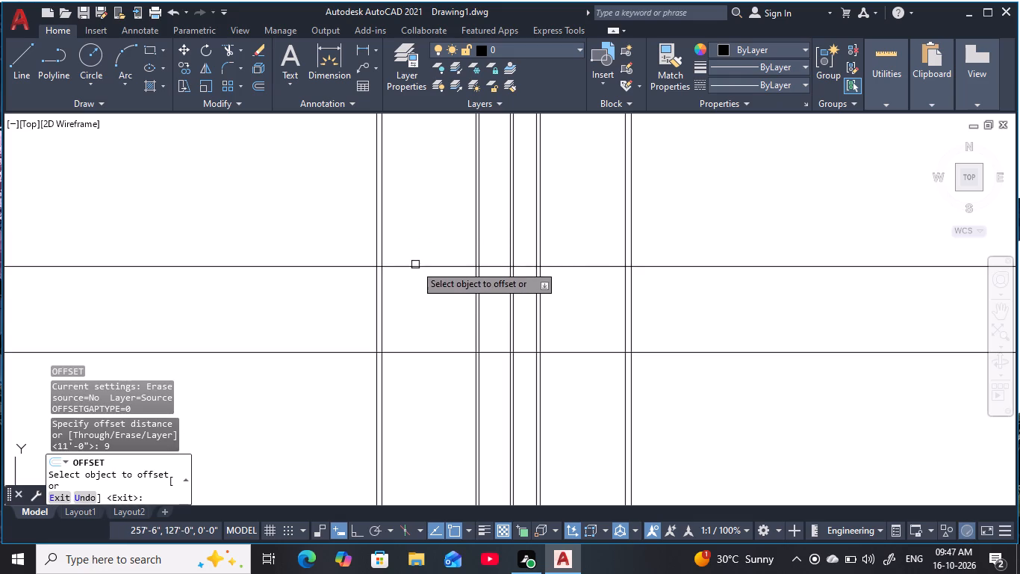
left_click(418, 268)
left_click(420, 225)
middle_click_drag(436, 241, 395, 234)
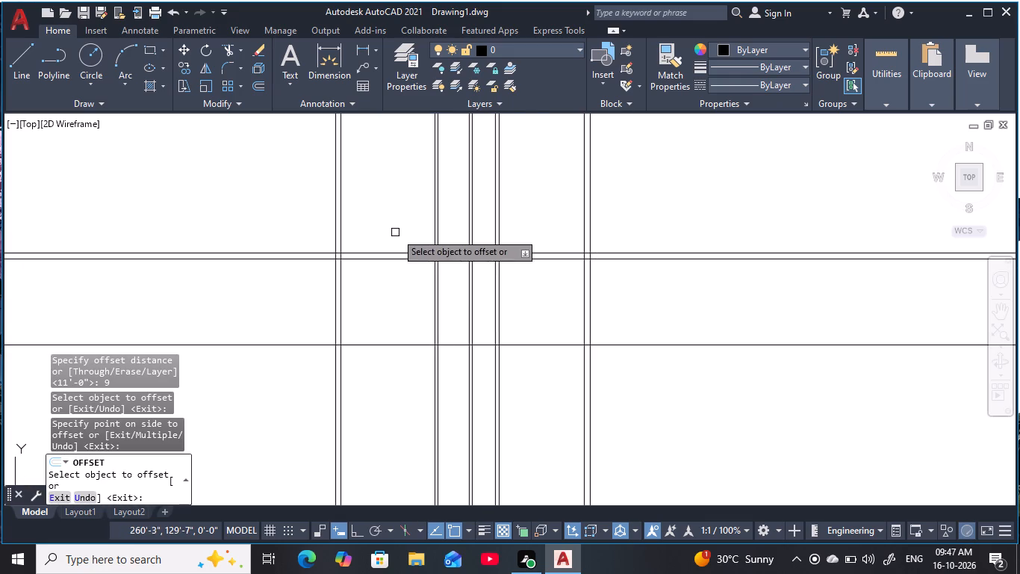
key("Escape")
key("Escape")
key("Escape")
key("Escape")
key("Escape")
Trim off the parts of all the vertical construction lines that extend above the topmost horizontal line.
key("t")
key("r")
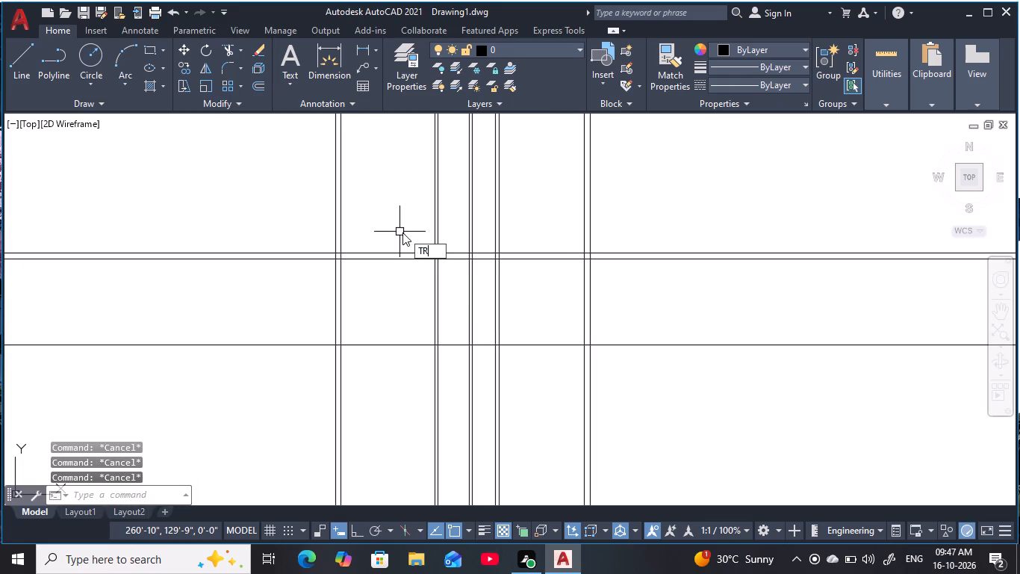
key("space")
left_click_drag(718, 195, 625, 196)
left_click(240, 199)
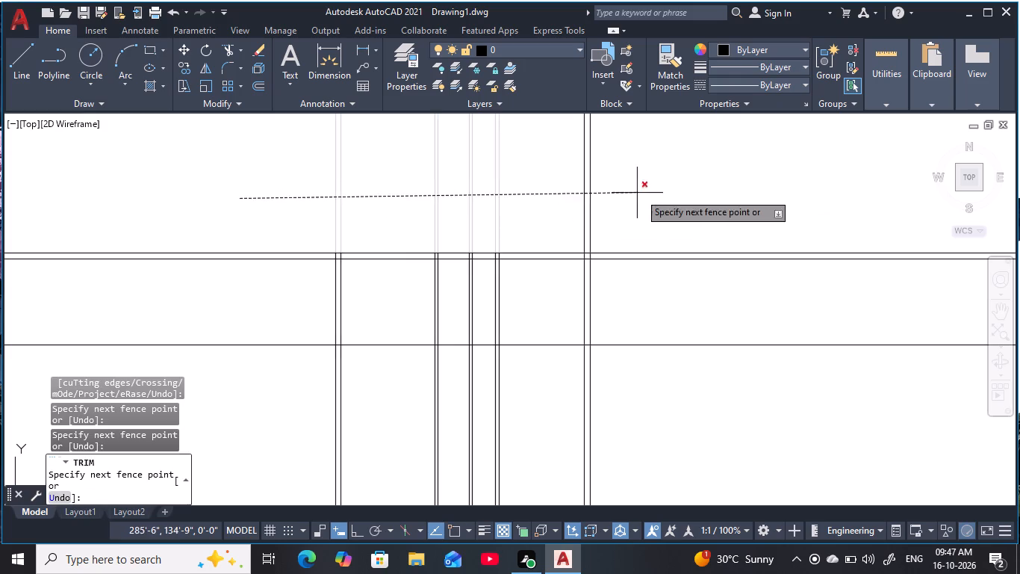
left_click(648, 192)
middle_click_drag(556, 213, 555, 148)
scroll(505, 220, "up", 1)
middle_click_drag(509, 226, 523, 253)
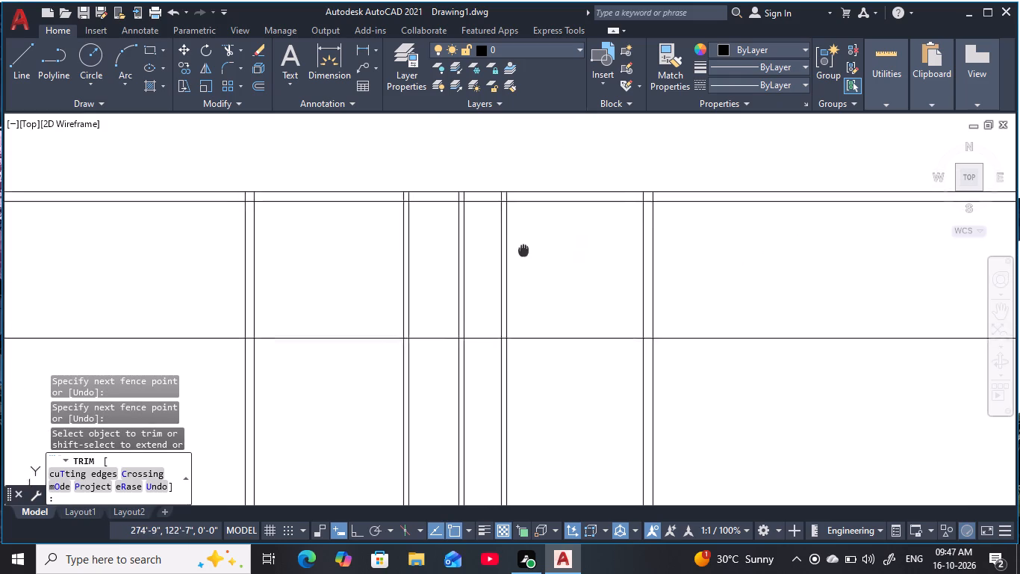
middle_click_drag(523, 253, 537, 266)
scroll(536, 266, "up", 1)
middle_click_drag(565, 263, 659, 240)
key("Escape")
key("Escape")
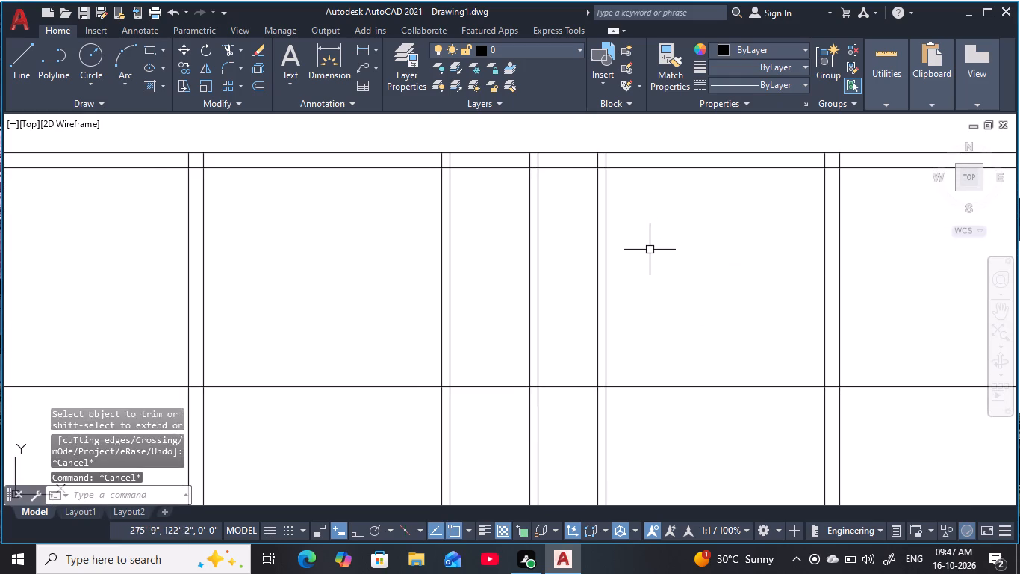
key("Escape")
key("Escape")
key("Escape")
scroll(650, 259, "down", 1)
key("Escape")
middle_click_drag(650, 259, 586, 265)
key("Escape")
key("Escape")
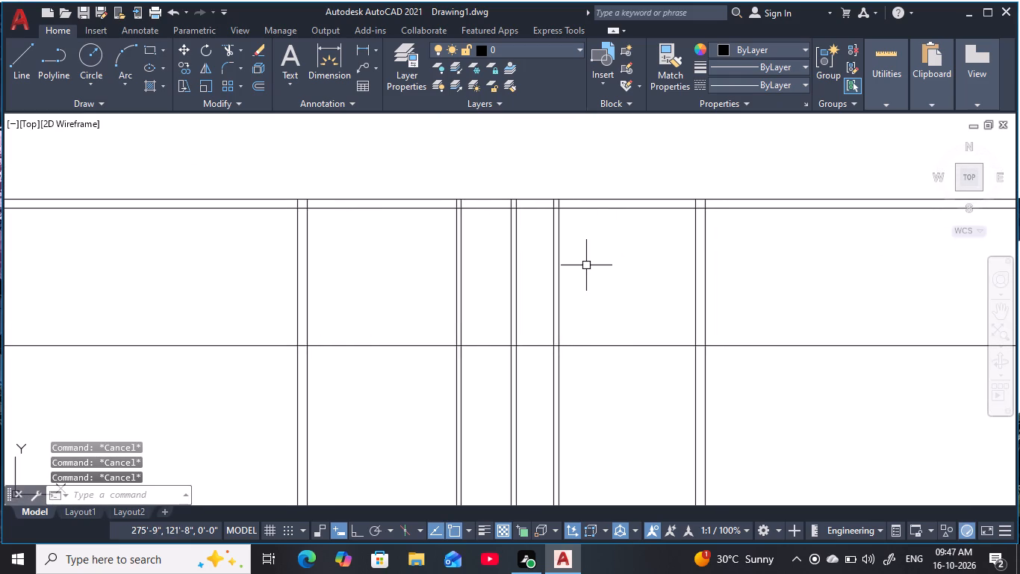
key("Escape")
key("Escape")
key("Escape")
key("Escape")
key("Escape")
key("Escape")
key("Escape")
key("Escape")
key("Escape")
key("Escape")
Offset the lowest horizontal construction line 5" downward to form a thin interior wall.
type("O")
key("space")
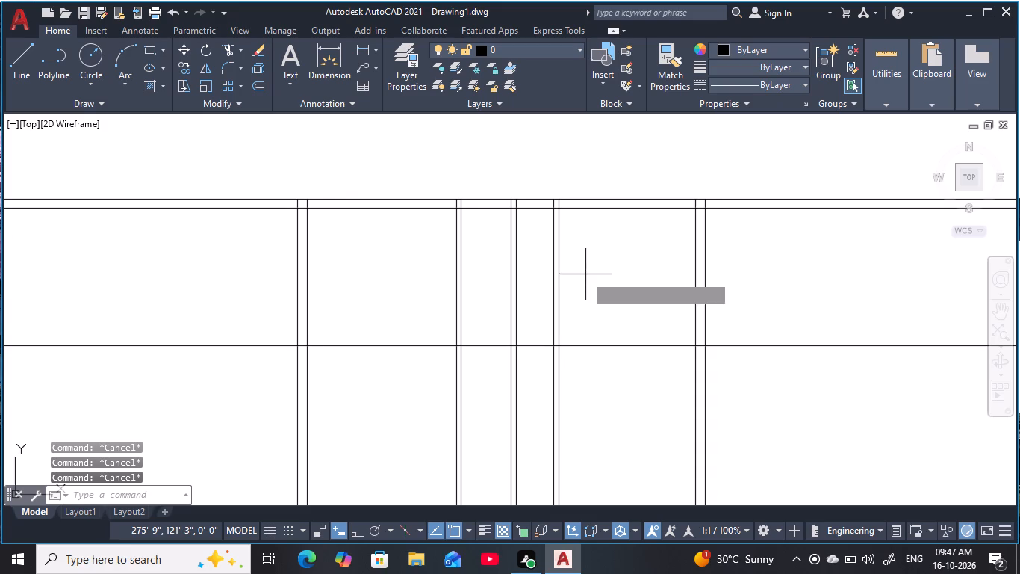
type("5")
key("space")
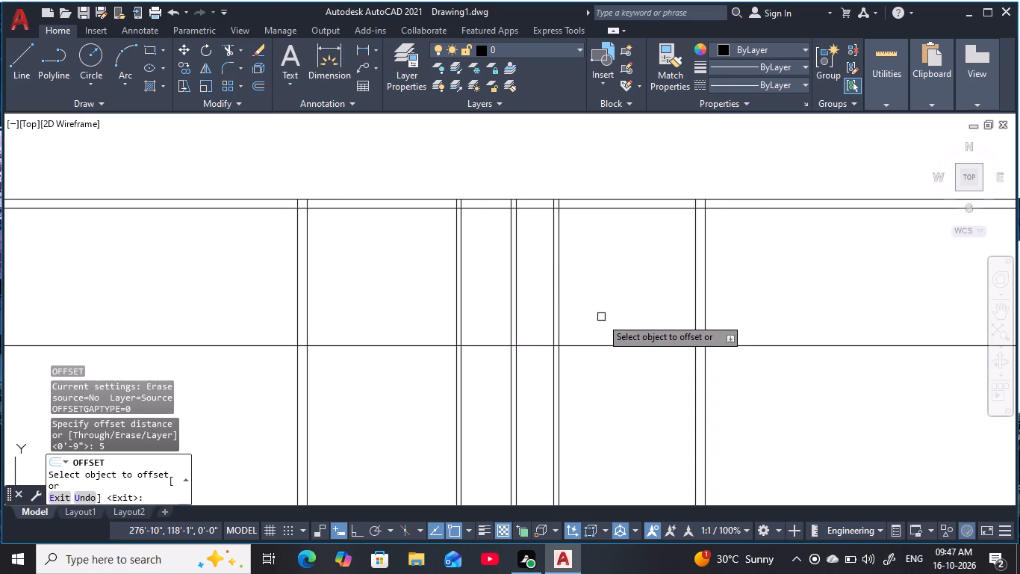
left_click(610, 347)
left_click(606, 434)
key("Escape")
key("Escape")
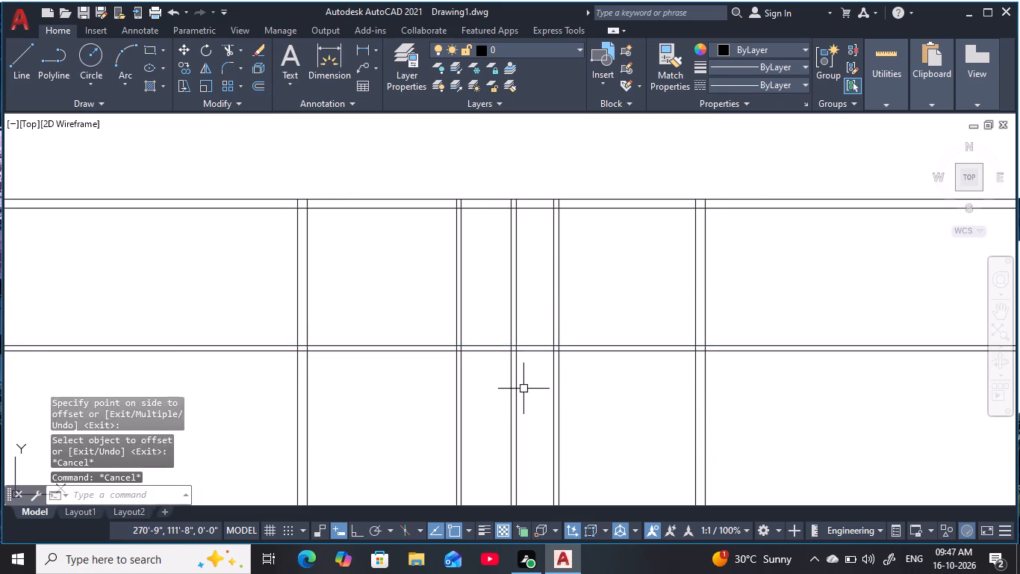
key("Escape")
key("Escape")
Trim off the parts of all four horizontal lines that extend beyond the outermost vertical lines on both sides.
middle_click_drag(419, 313, 457, 297)
key("Escape")
key("Escape")
key("Escape")
key("Escape")
key("Escape")
key("Escape")
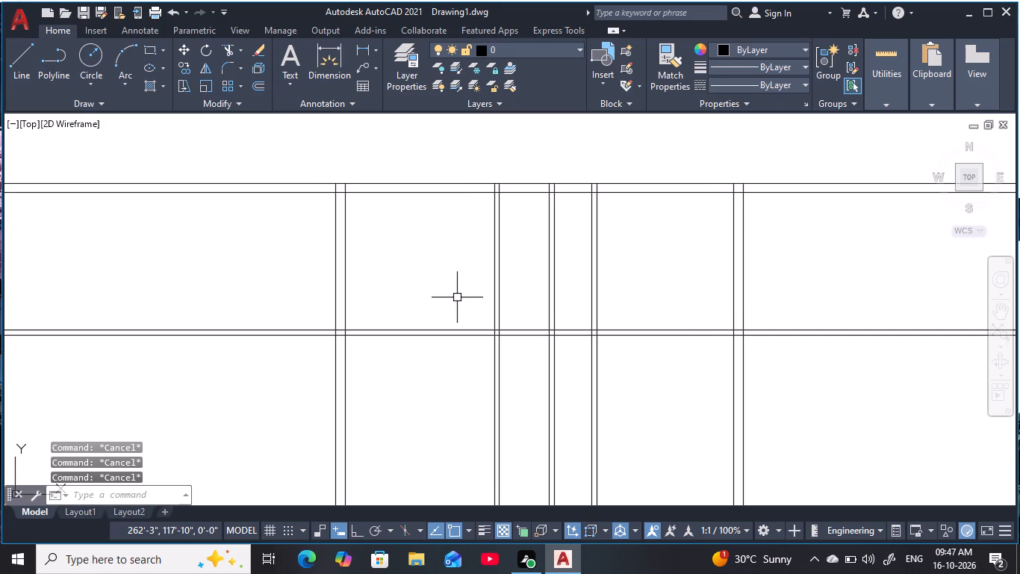
type("TR")
key("space")
key("space")
left_click(262, 147)
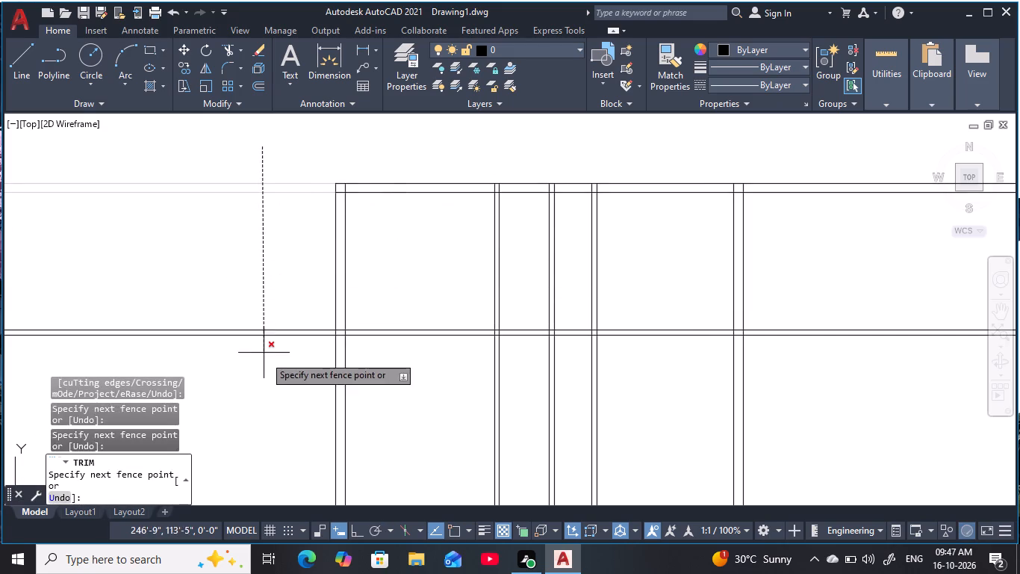
left_click(267, 372)
left_click_drag(814, 167, 812, 175)
left_click(822, 373)
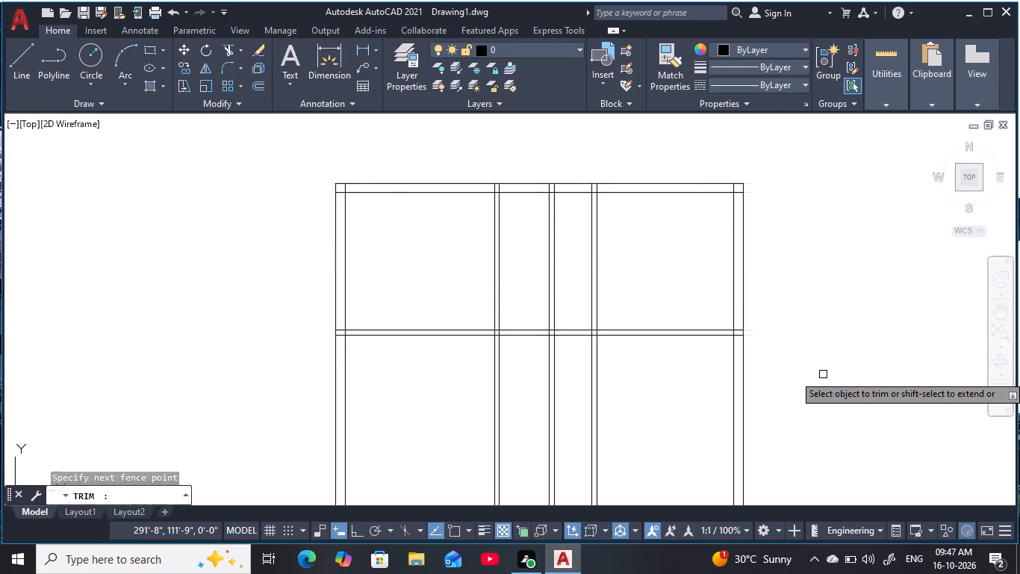
scroll(821, 359, "up", 1)
middle_click_drag(821, 358, 960, 352)
scroll(963, 358, "down", 1)
middle_click_drag(849, 377, 788, 291)
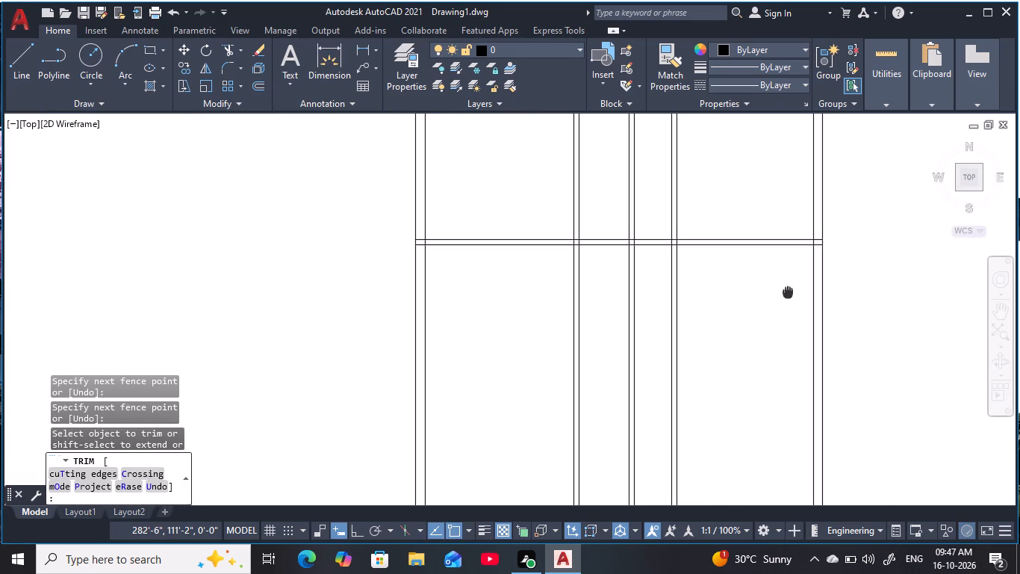
middle_click_drag(788, 291, 788, 290)
key("Escape")
key("Escape")
key("Escape")
middle_click_drag(768, 305, 734, 343)
key("Escape")
key("Escape")
key("Escape")
key("Escape")
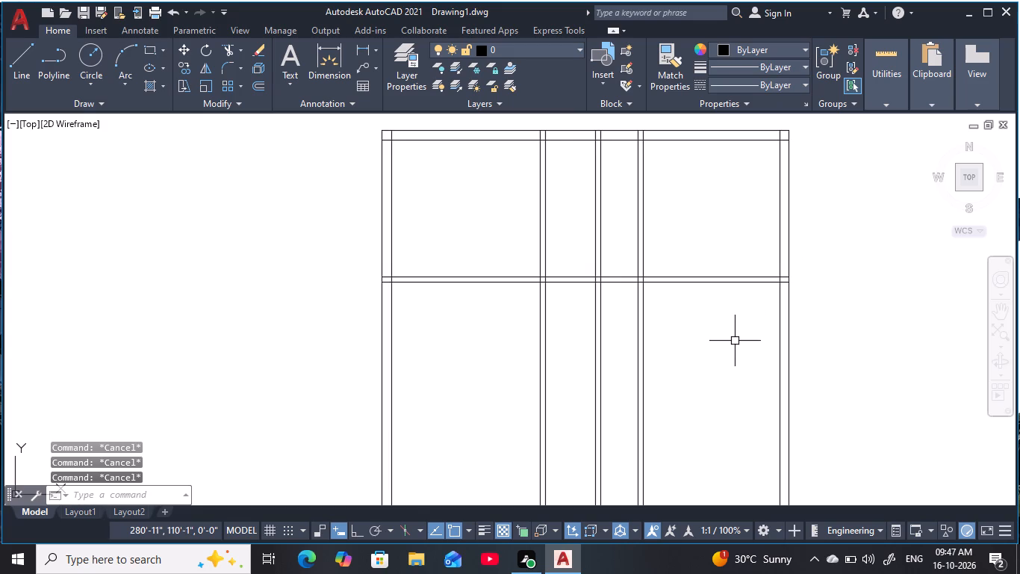
key("Escape")
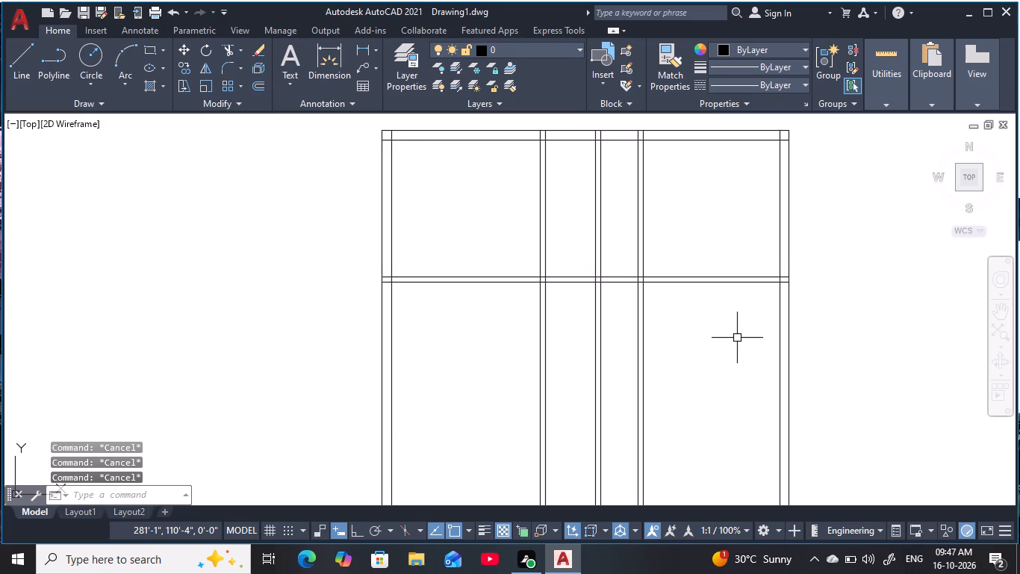
Offset the lower line of the 5" horizontal wall 4' downward.
key("o")
key("space")
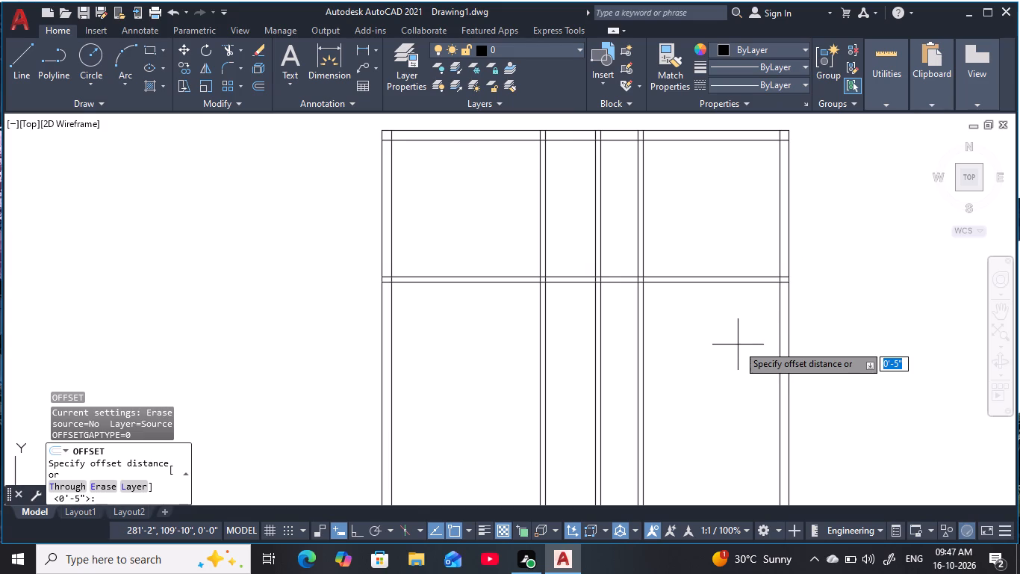
key("4")
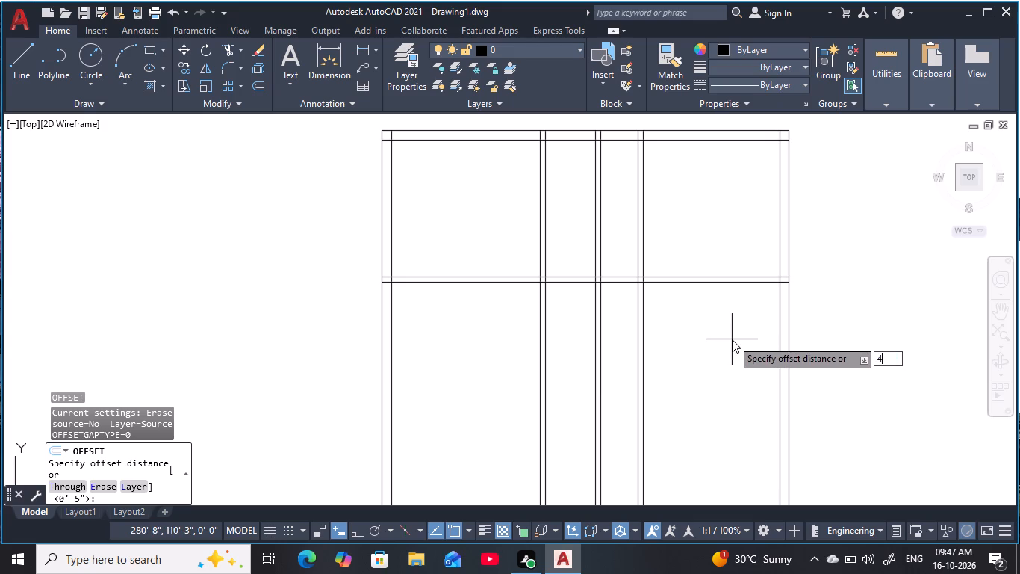
key("apostrophe")
key("space")
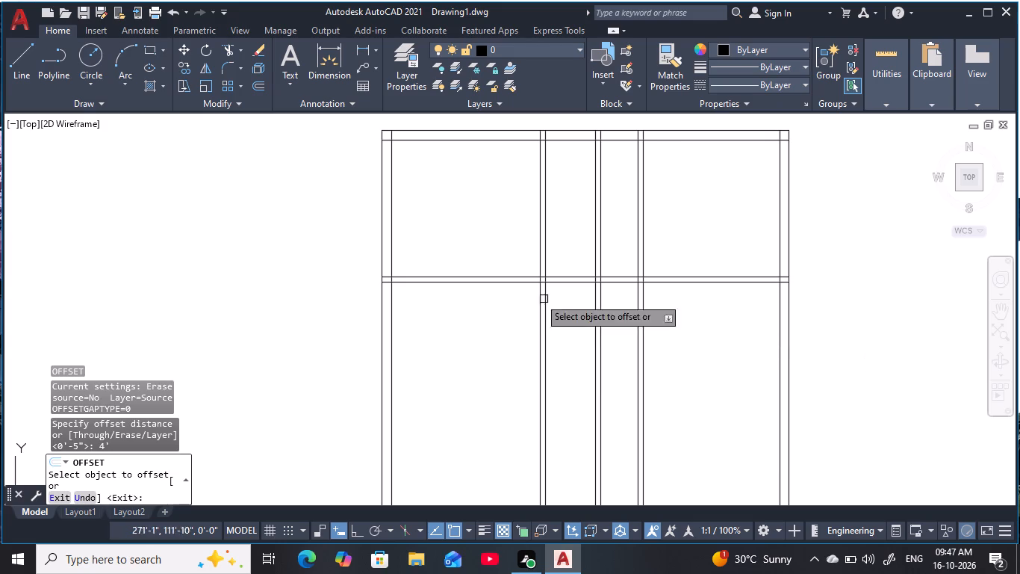
left_click(478, 281)
left_click(485, 412)
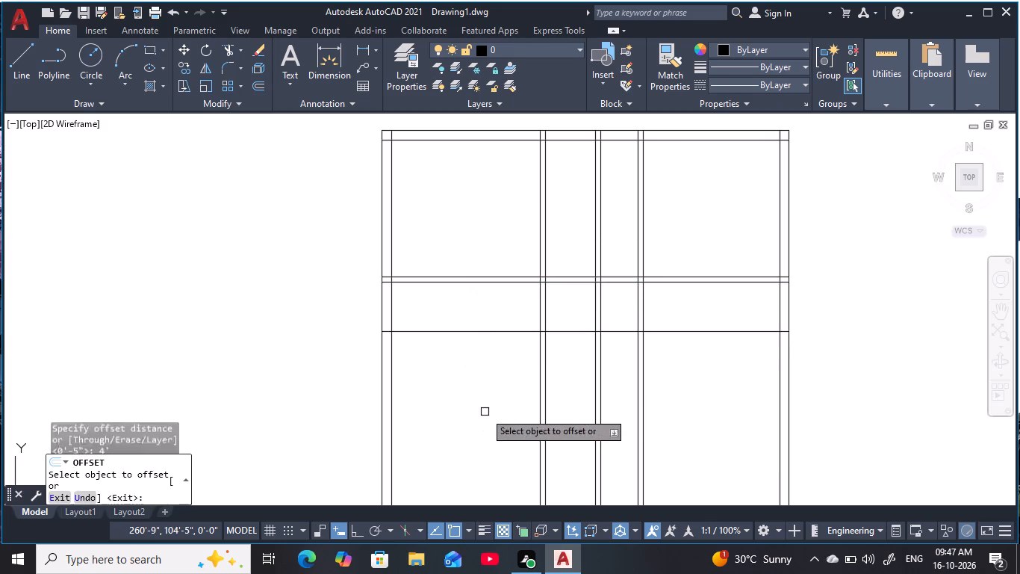
key("Escape")
key("Escape")
key("Escape")
key("Escape")
key("Escape")
Offset the new lowest horizontal line 5" downward.
key("o")
key("space")
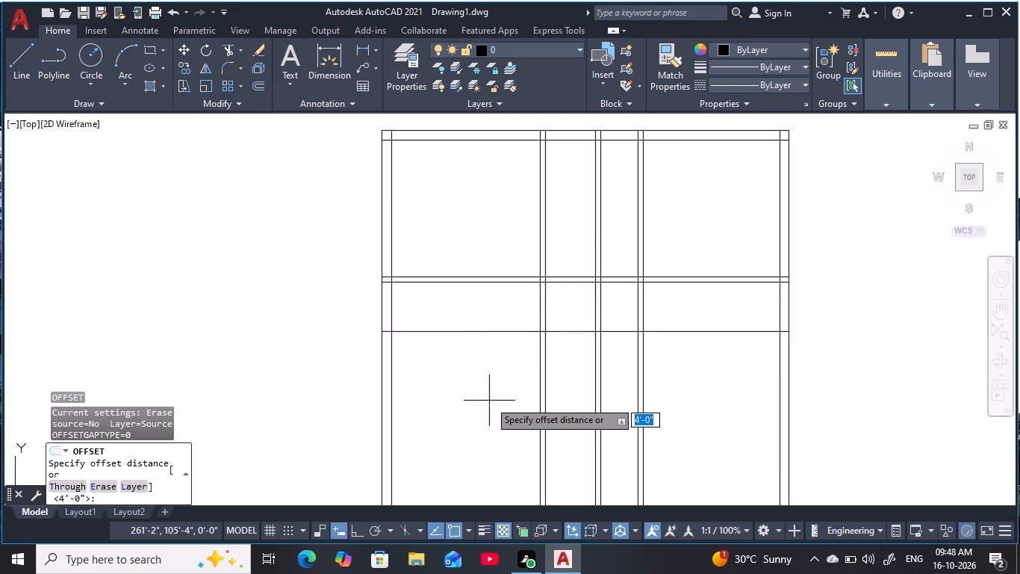
type("5")
key("space")
left_click(492, 330)
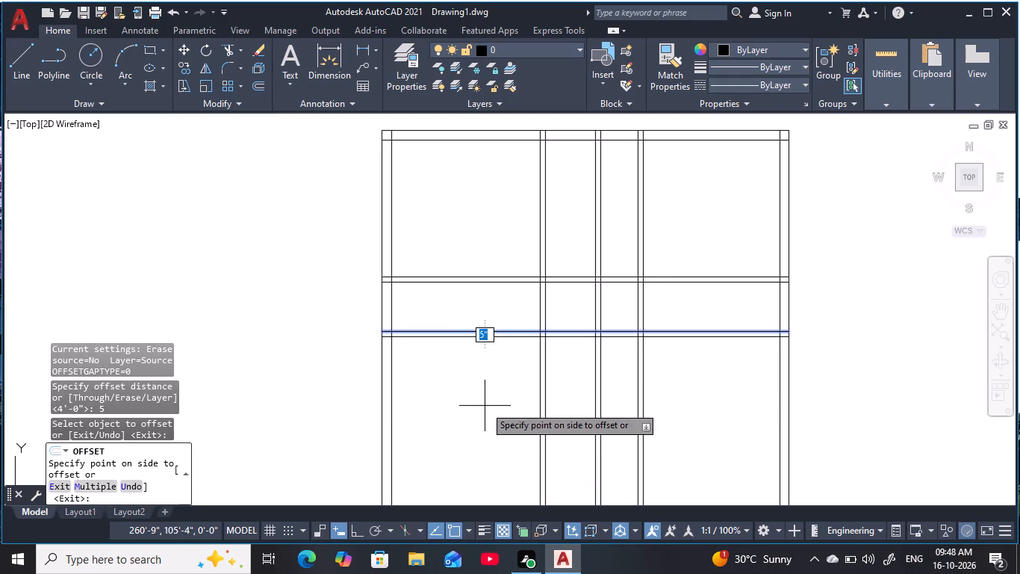
left_click(485, 416)
middle_click_drag(488, 404, 481, 348)
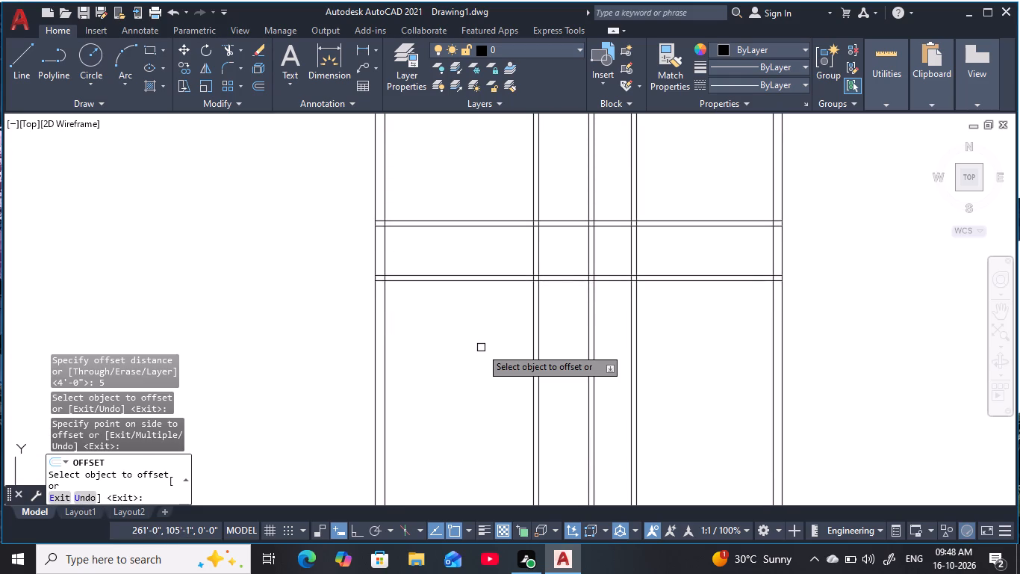
key("Escape")
key("Escape")
key("Escape")
key("Escape")
key("Escape")
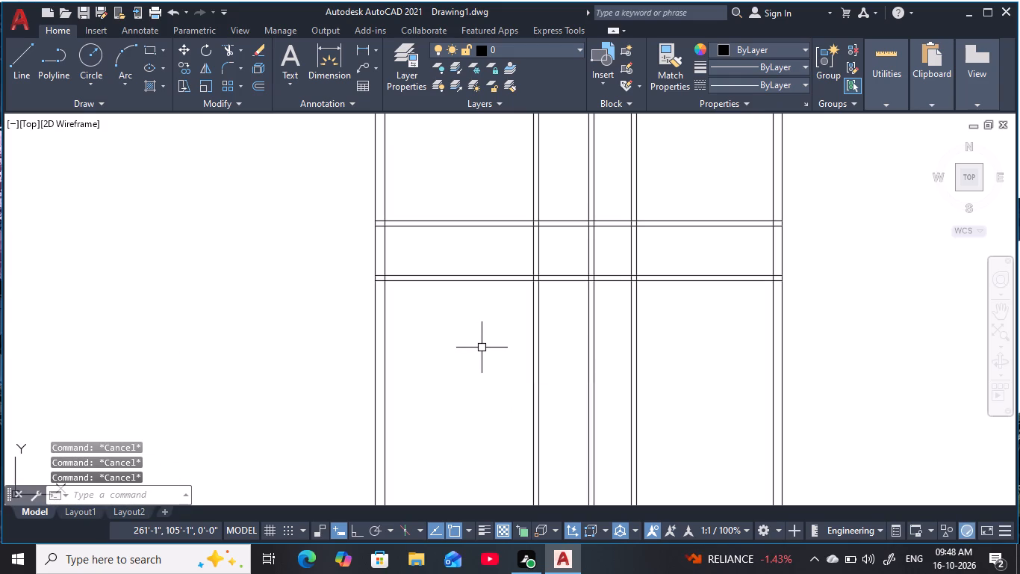
Trim the lowest pair of horizontal lines out of the three bays between the vertical walls east of the leftmost room.
type("TR")
key("space")
left_click_drag(559, 258, 570, 293)
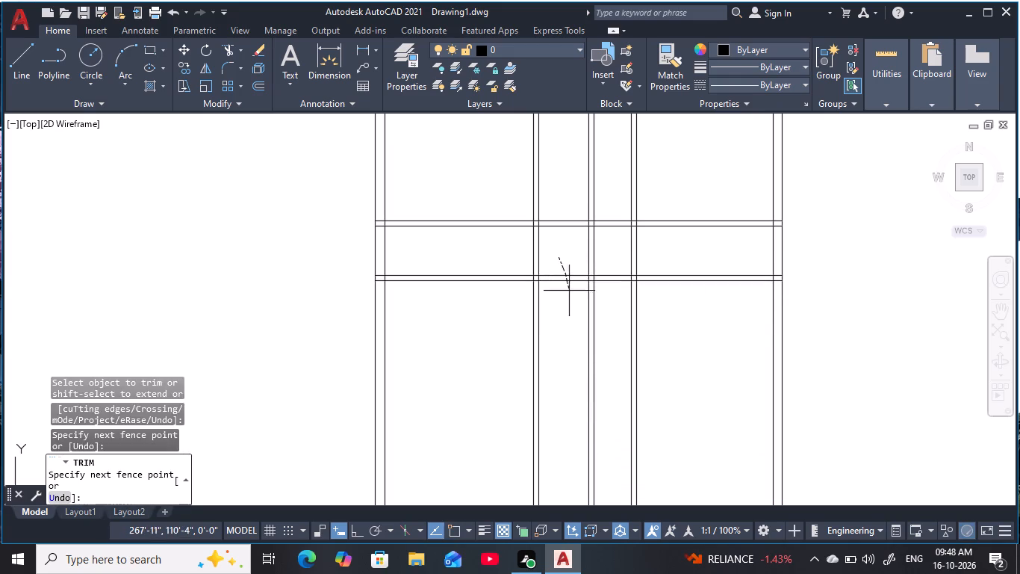
left_click_drag(570, 293, 570, 302)
left_click_drag(611, 261, 614, 308)
left_click_drag(663, 250, 677, 318)
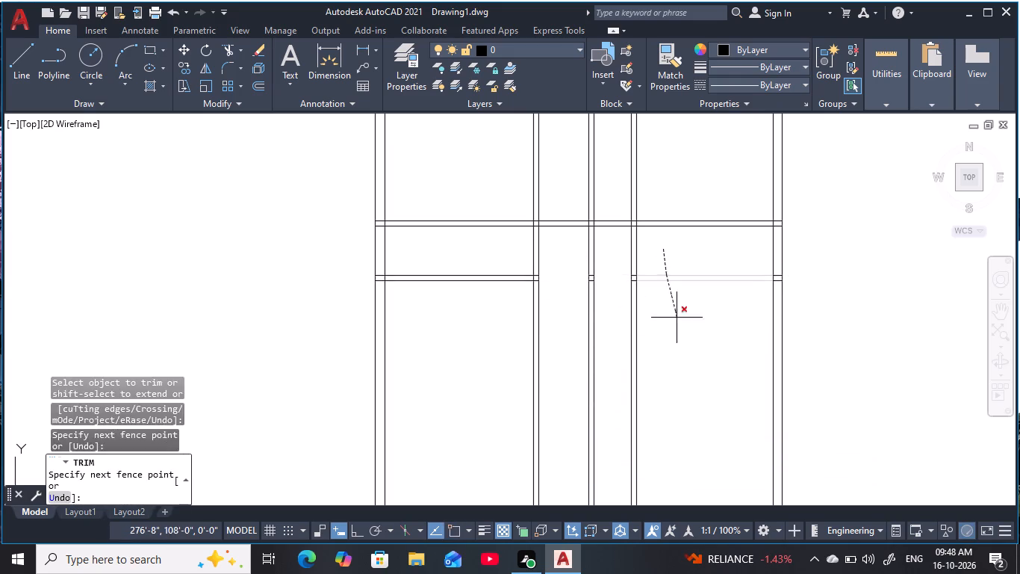
left_click_drag(677, 318, 677, 318)
key("Escape")
key("Escape")
key("Escape")
key("Escape")
key("Escape")
key("Escape")
key("Escape")
key("Escape")
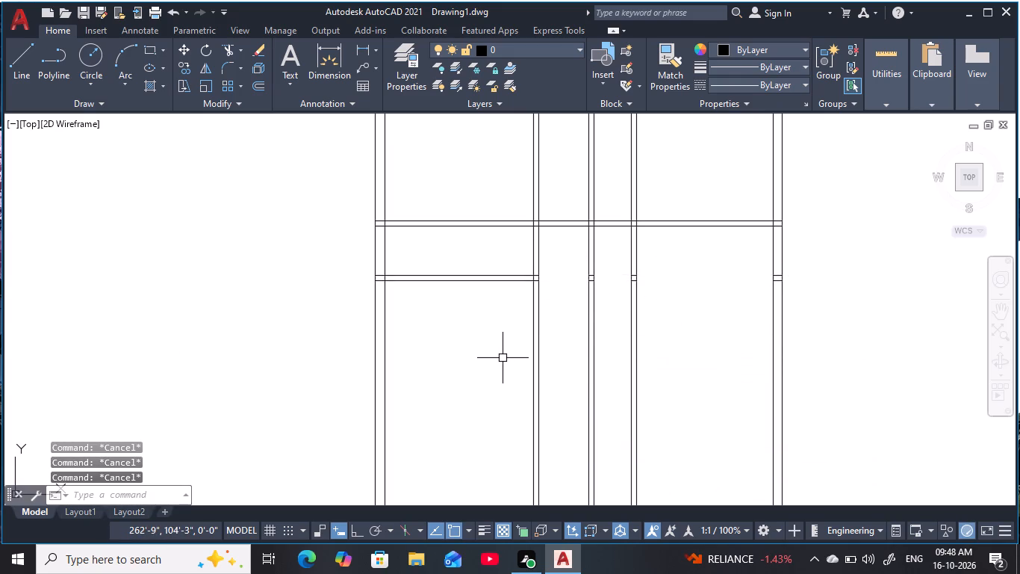
Offset the lower line of the leftmost room's shortened horizontal wall 10' downward.
type("O")
key("space")
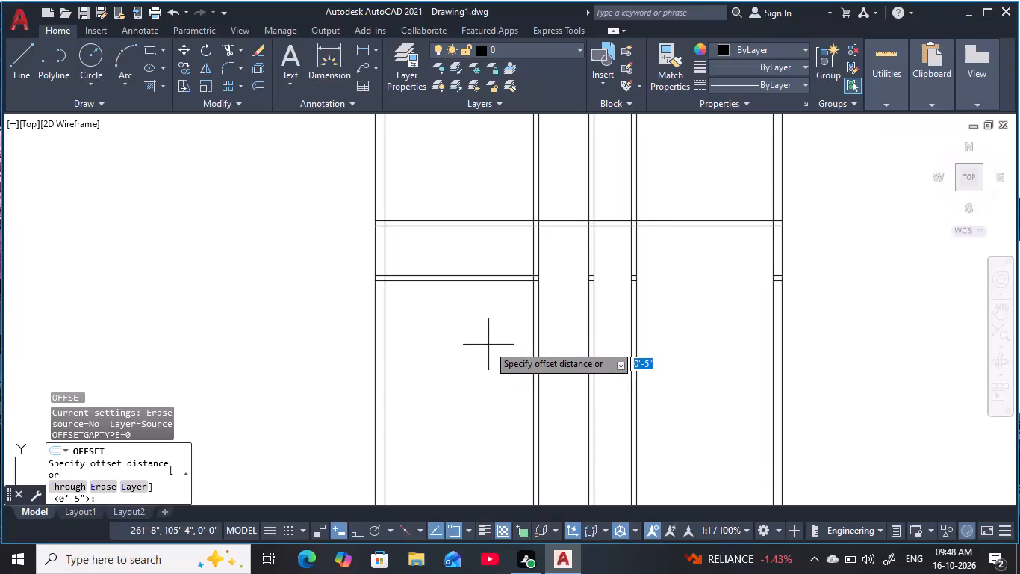
type("10'")
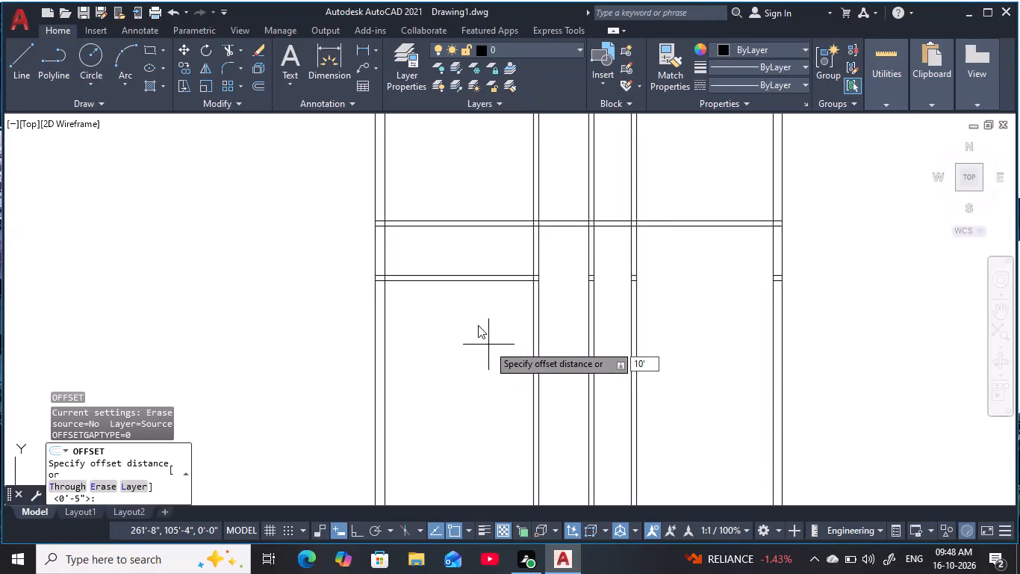
key("space")
left_click(497, 283)
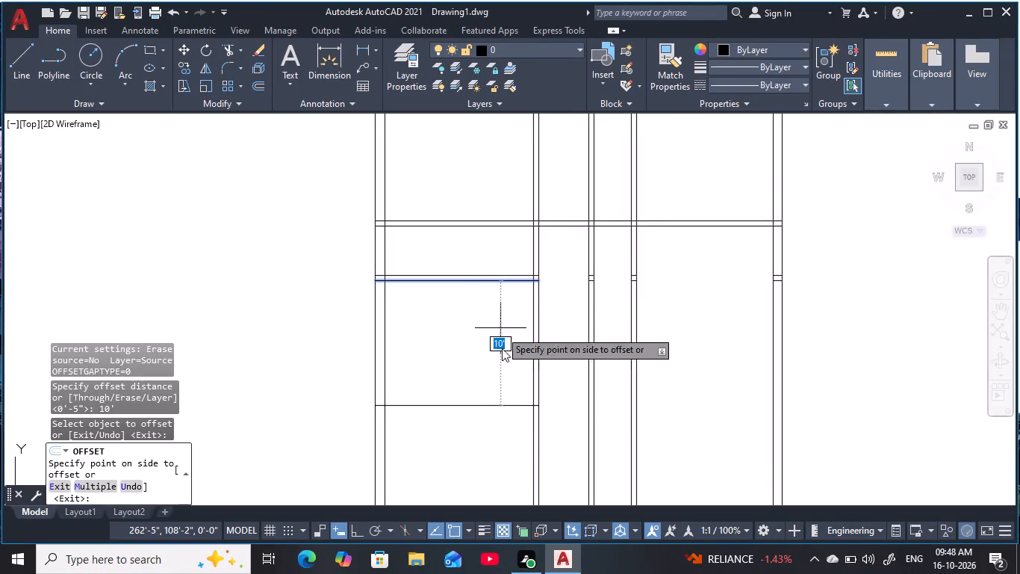
middle_click_drag(511, 386, 508, 339)
left_click(491, 412)
key("Escape")
key("Escape")
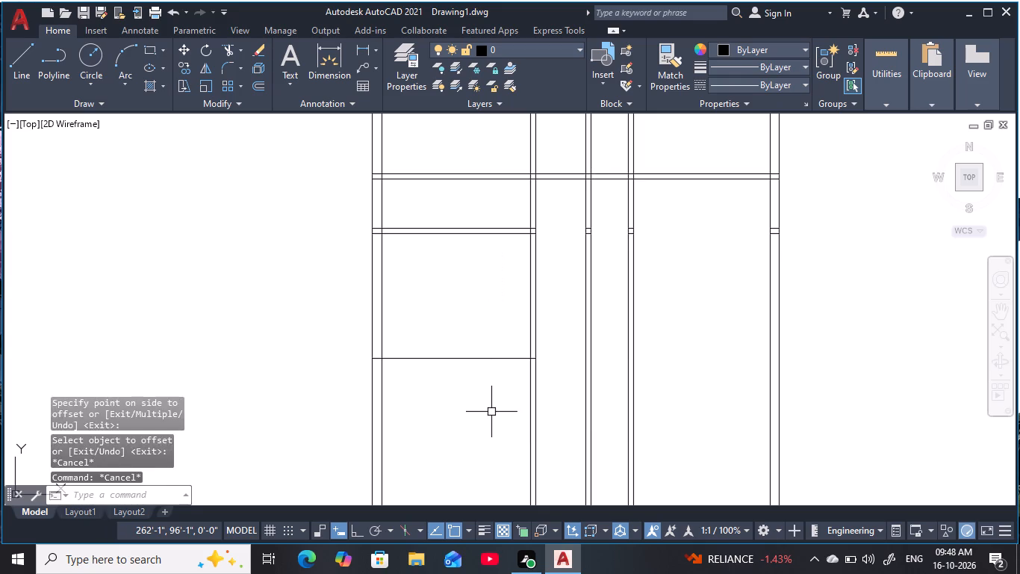
key("Escape")
key("Escape")
Offset the new lowest horizontal line in the leftmost bay 5" downward.
type("O 5")
key("space")
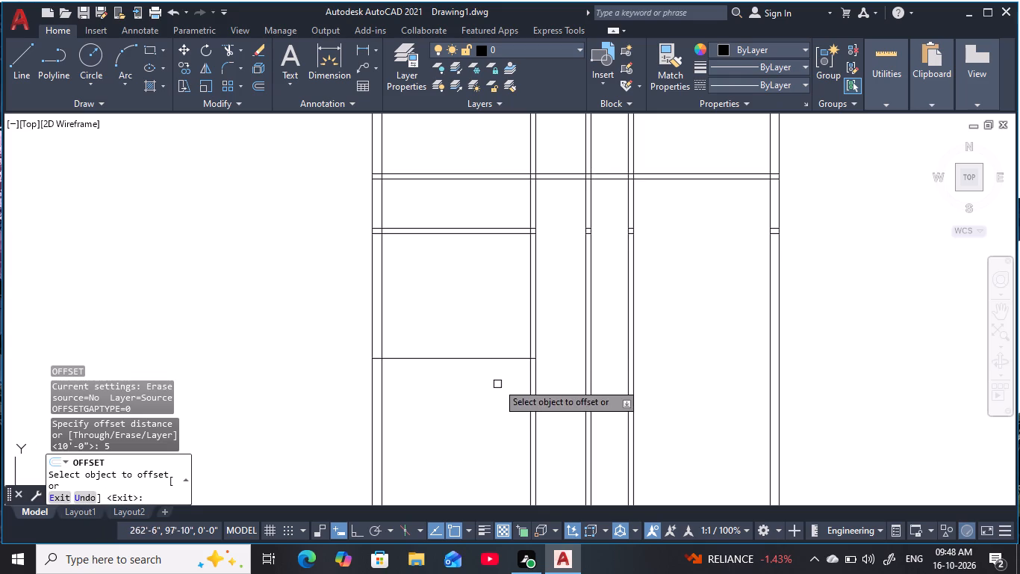
left_click(499, 361)
left_click(505, 433)
middle_click_drag(508, 404, 502, 359)
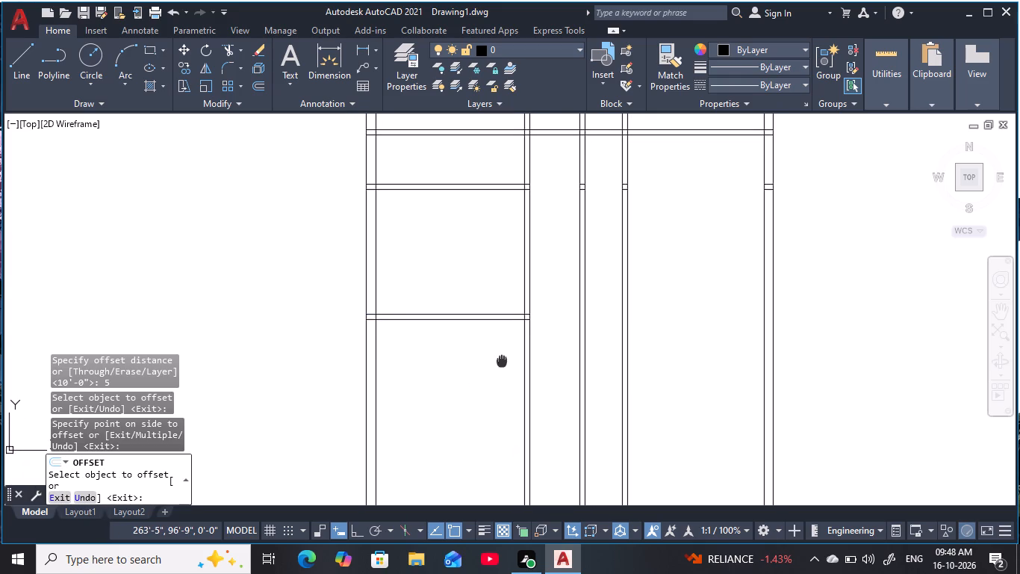
middle_click_drag(502, 359, 505, 357)
key("Escape")
key("Escape")
key("Escape")
key("Escape")
key("Escape")
key("Escape")
key("Escape")
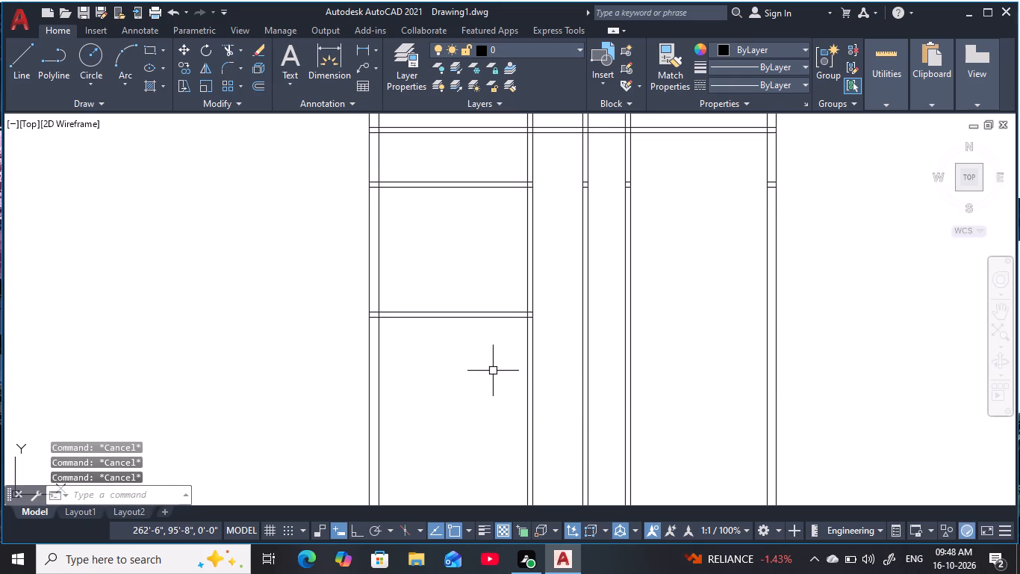
key("Escape")
key("Escape")
Offset the lower line of the leftmost bay's lowest 5" wall 14' downward.
middle_click_drag(489, 364, 486, 332)
key("Escape")
key("Escape")
key("Escape")
key("Escape")
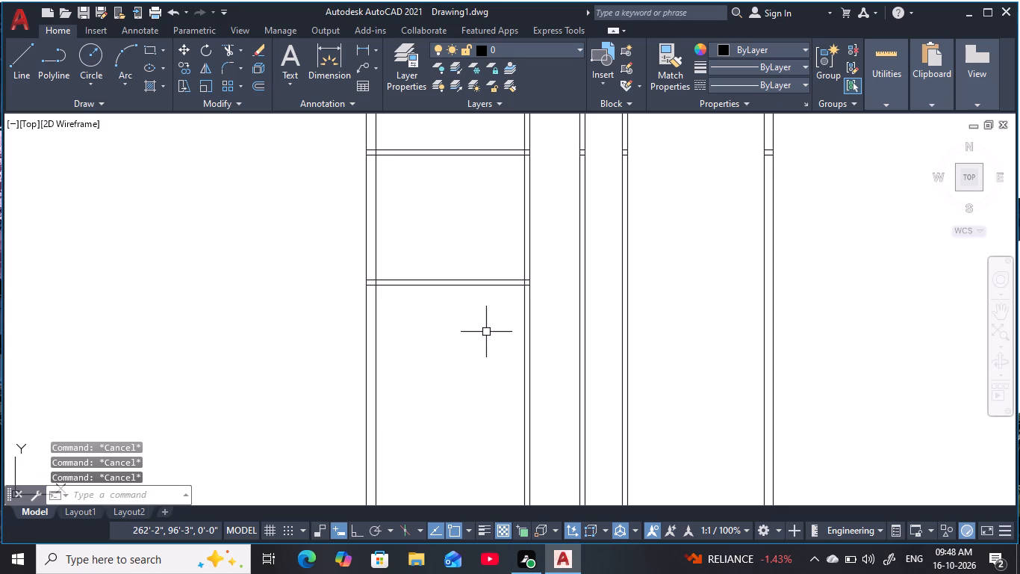
key("Escape")
key("o")
key("space")
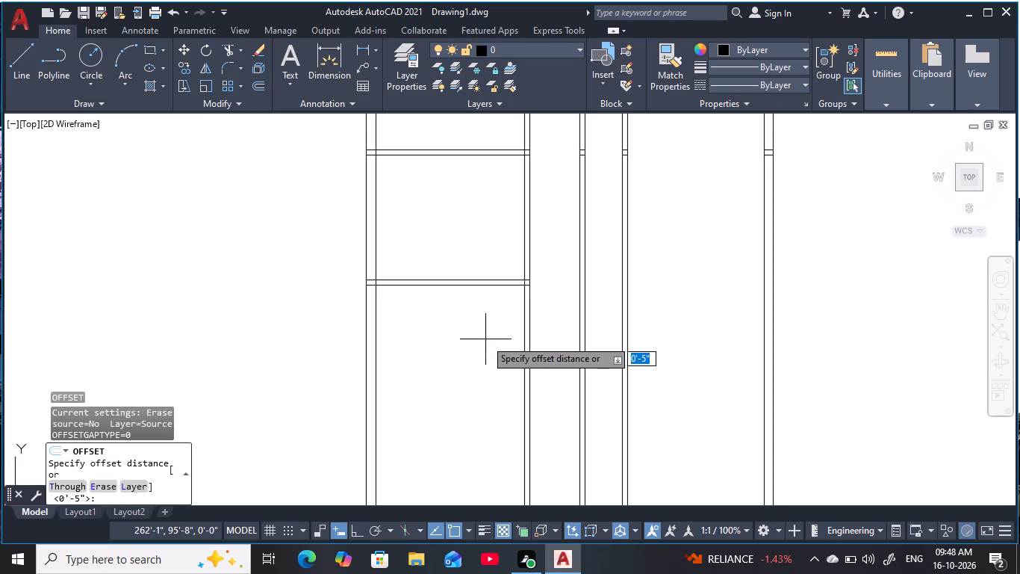
type("14'")
key("space")
left_click(483, 289)
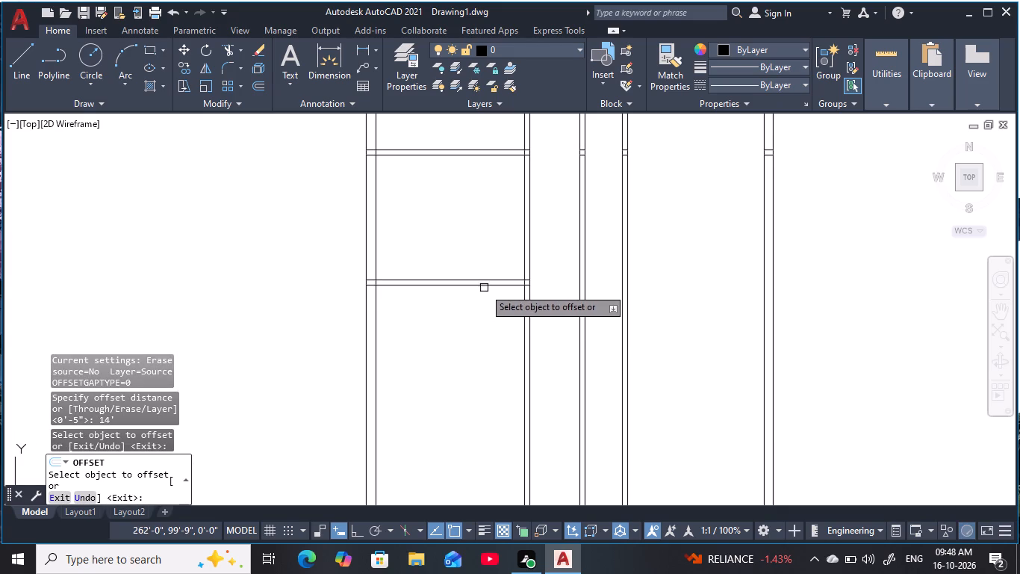
left_click(484, 288)
middle_click_drag(497, 454, 485, 378)
left_click(473, 439)
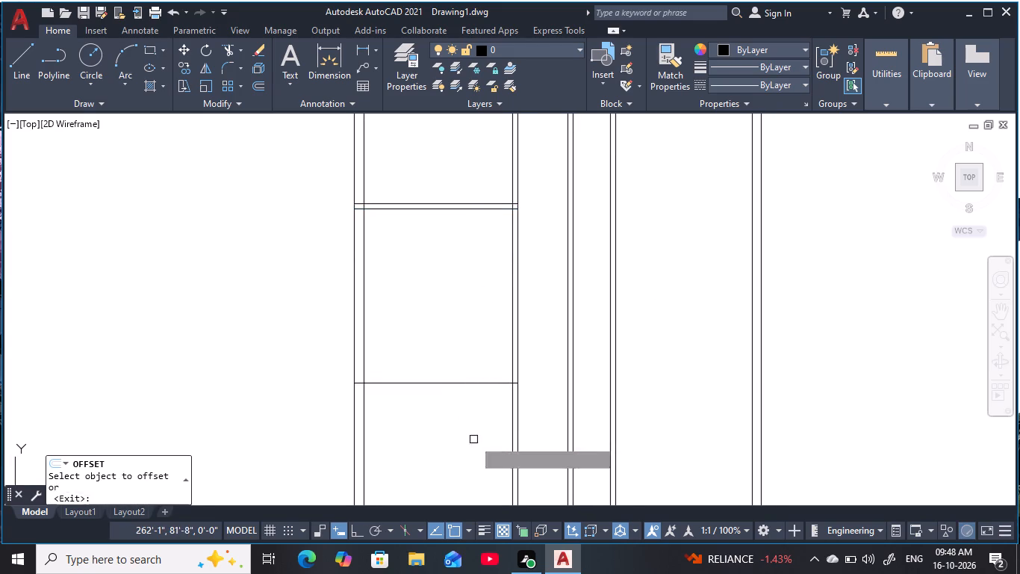
key("Escape")
key("Escape")
key("Escape")
key("Escape")
key("Escape")
Offset the new lowest horizontal line in the leftmost bay 9" downward to form the outer wall.
type("O 9")
key("space")
left_click(460, 384)
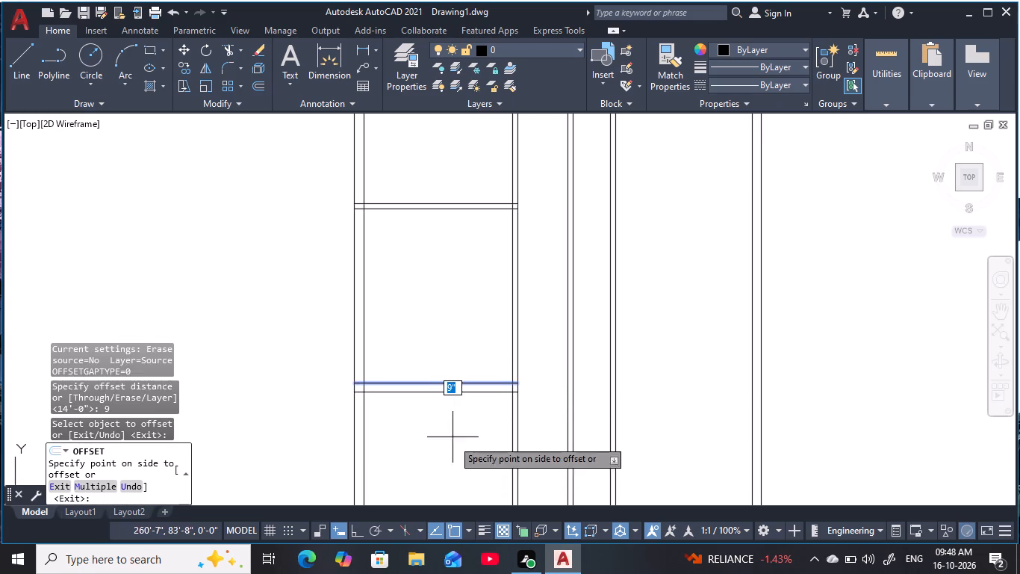
left_click(455, 467)
key("Escape")
key("Escape")
scroll(447, 315, "down", 1)
middle_click_drag(447, 317, 426, 401)
key("Escape")
key("Escape")
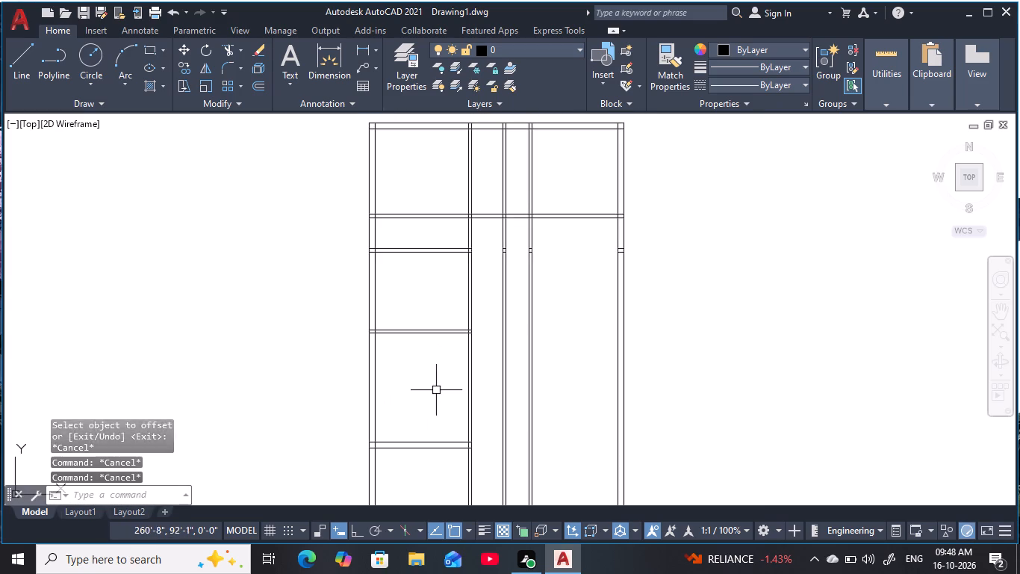
key("Escape")
key("Escape")
key("Escape")
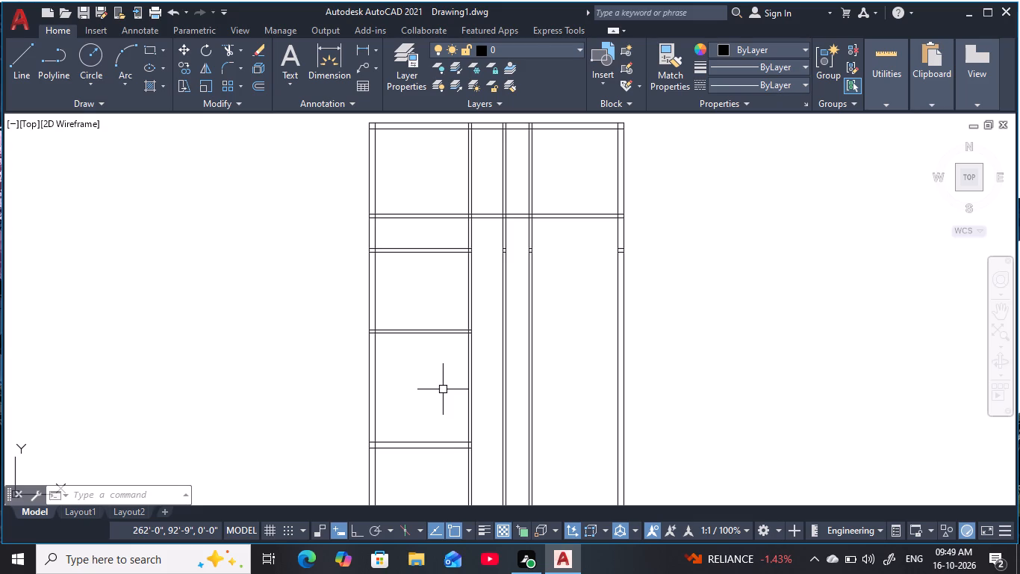
key("Escape")
key("Escape")
key("Escape")
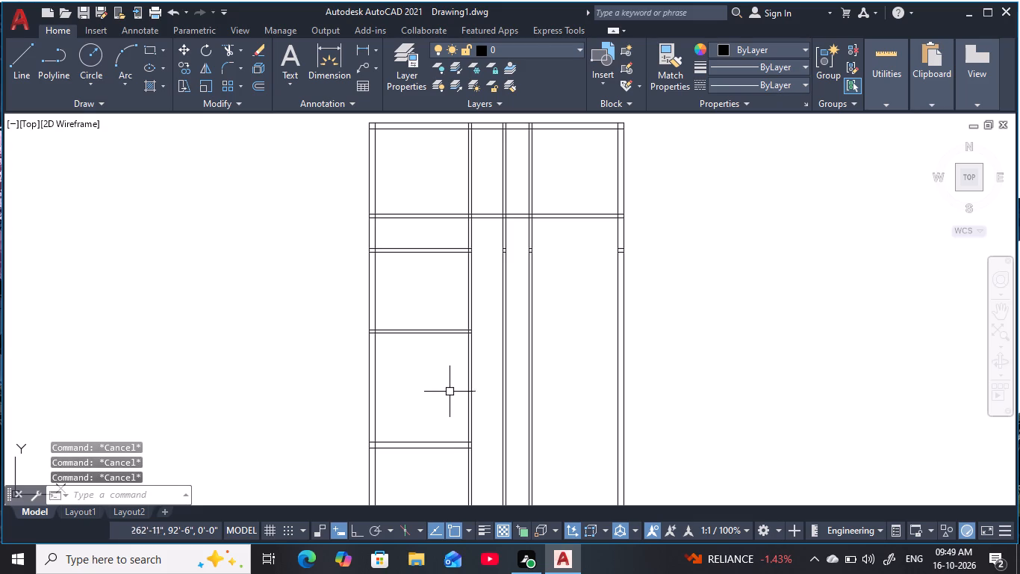
Trim away the two middle vertical walls below the full-width horizontal wall under the top rooms.
key("Escape")
key("Escape")
key("Escape")
key("Escape")
key("Escape")
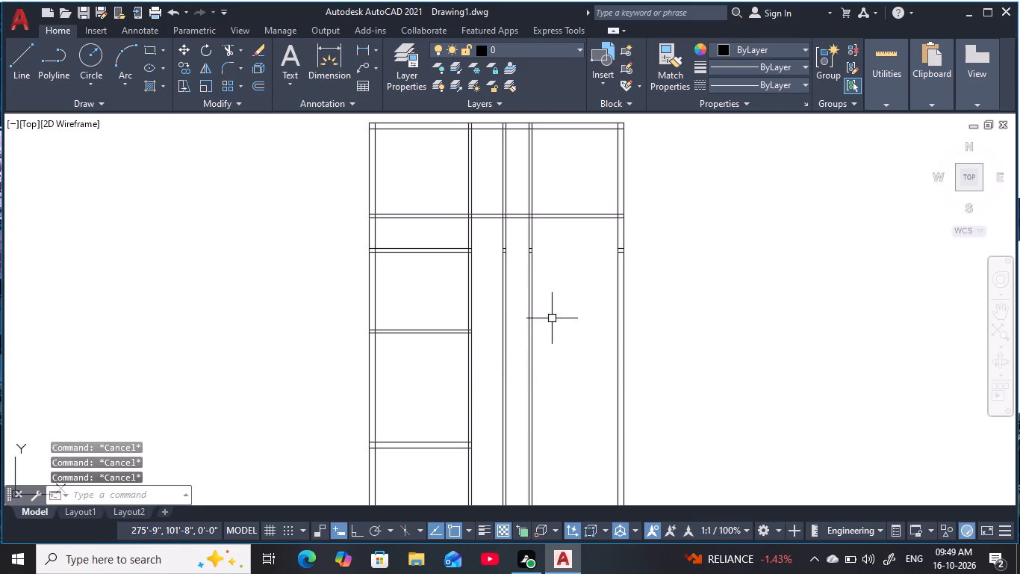
key("Escape")
type("TR")
key("space")
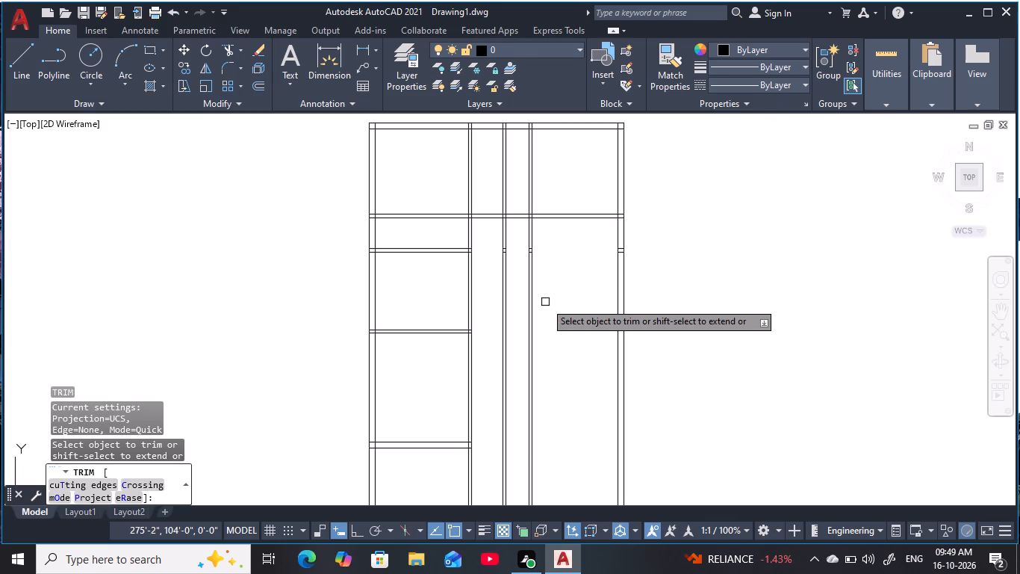
left_click(546, 302)
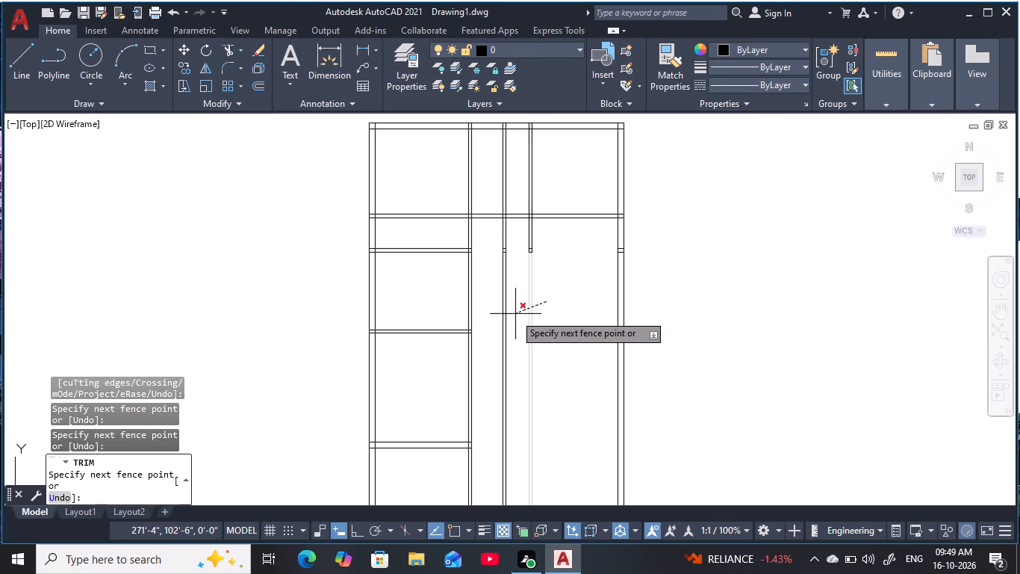
left_click(492, 324)
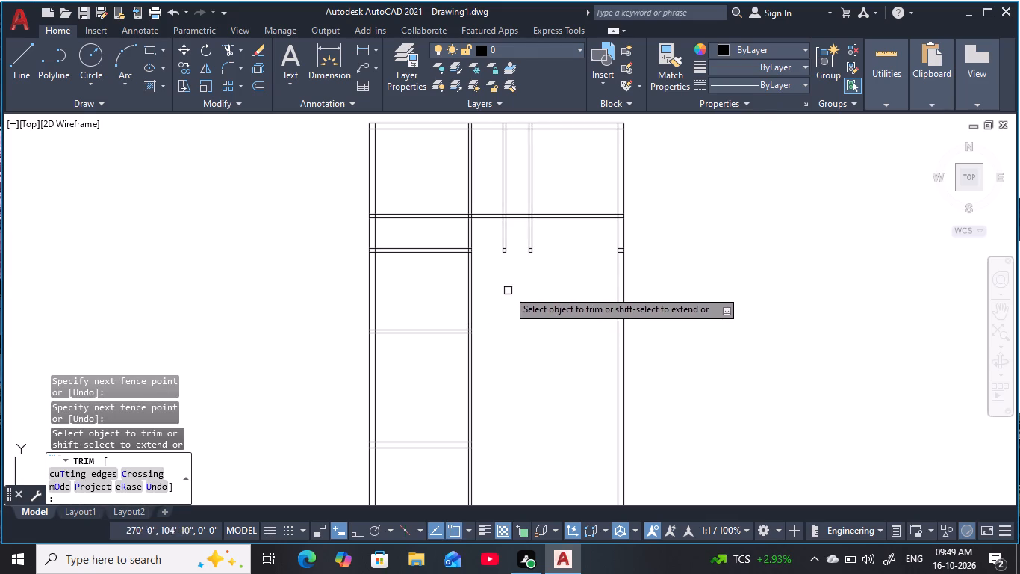
left_click(556, 244)
left_click(492, 244)
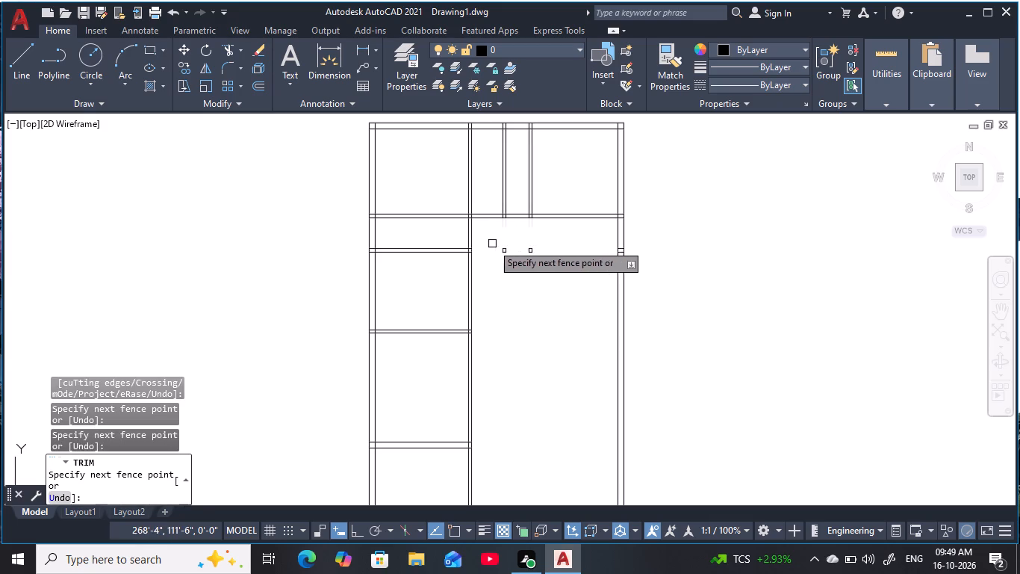
key("Escape")
key("Escape")
key("Escape")
key("Escape")
key("Escape")
key("Escape")
key("Escape")
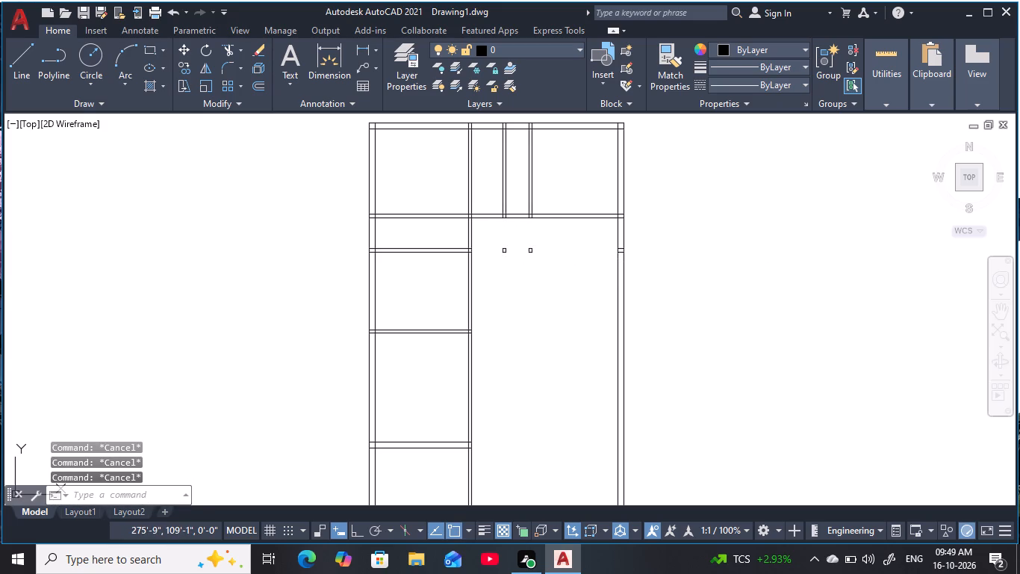
key("Escape")
key("Escape")
key("Escape")
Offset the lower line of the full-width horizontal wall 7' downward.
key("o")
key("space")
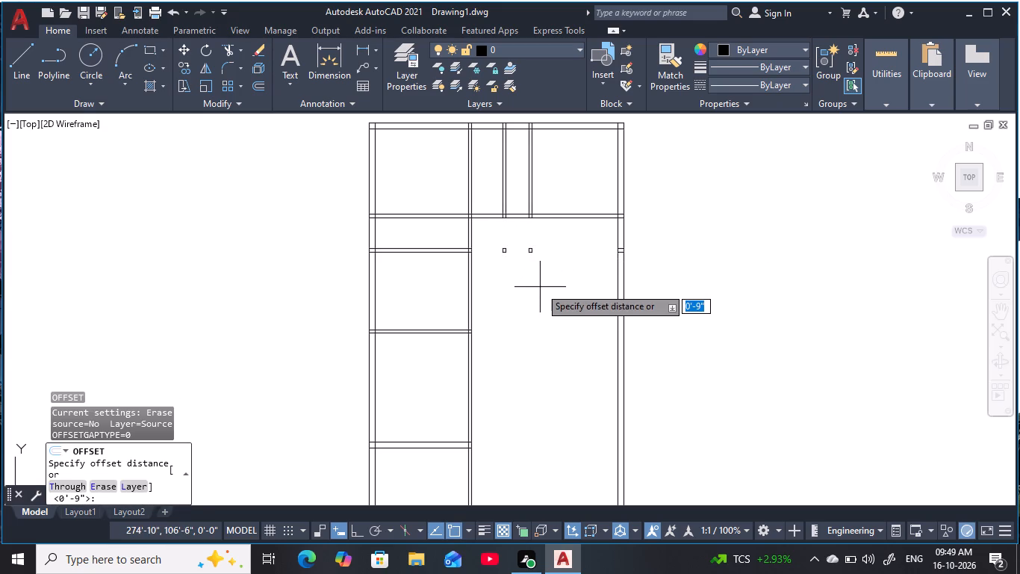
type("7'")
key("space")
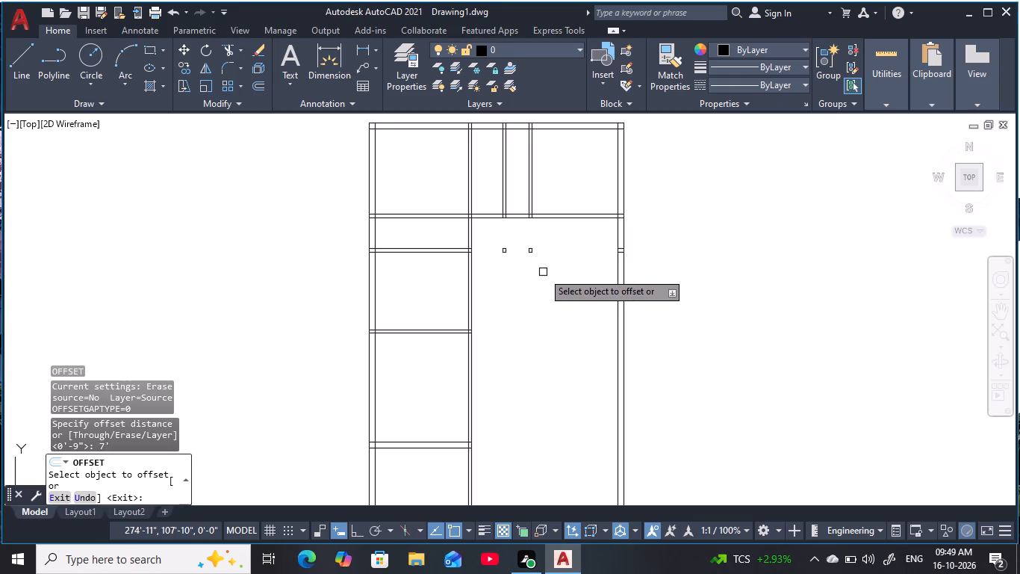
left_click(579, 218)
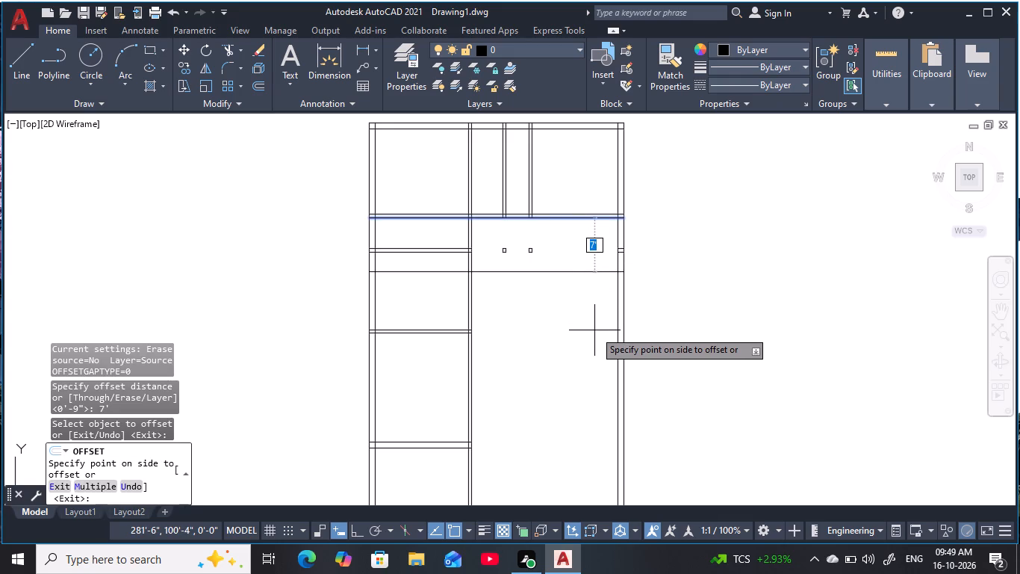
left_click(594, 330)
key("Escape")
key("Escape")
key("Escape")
Measure the vertical gap between the new offset line and the left bay's short horizontal wall above it with a linear dimension.
scroll(483, 262, "up", 2)
key("Escape")
middle_click_drag(488, 280, 523, 314)
key("Escape")
key("Escape")
key("d")
key("l")
type("I")
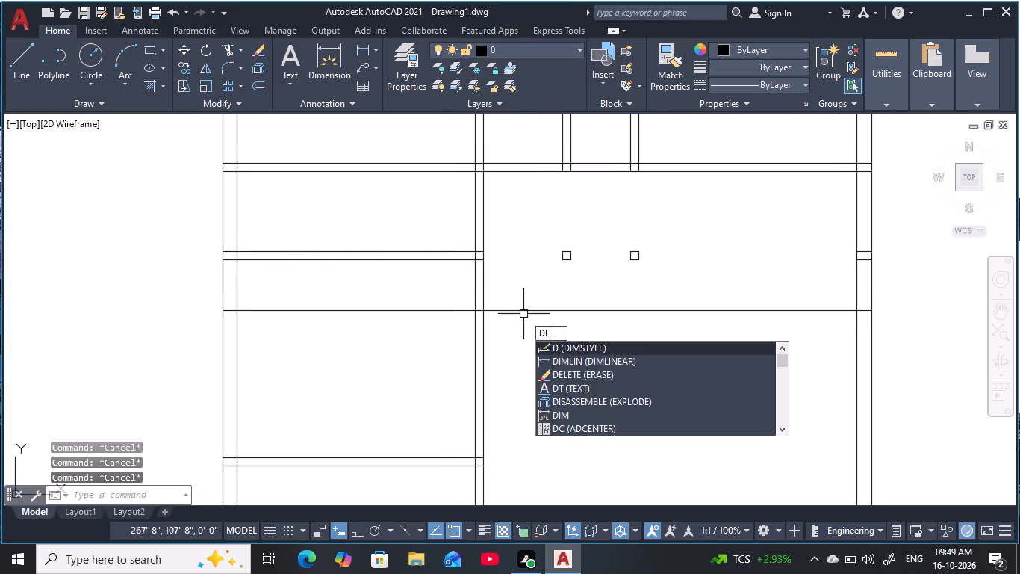
key("space")
left_click(486, 307)
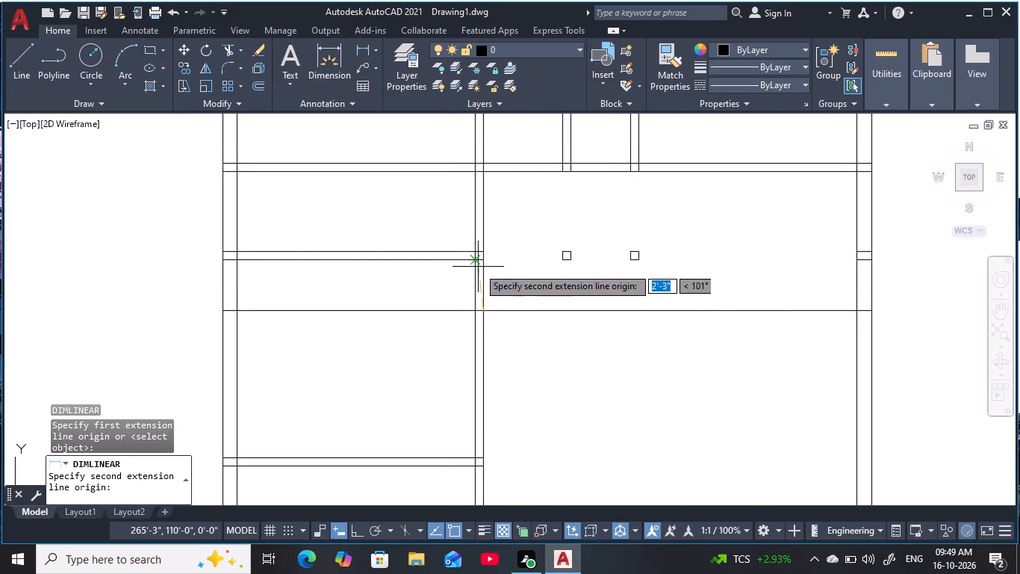
left_click(482, 261)
key("Escape")
key("Escape")
key("Escape")
key("Escape")
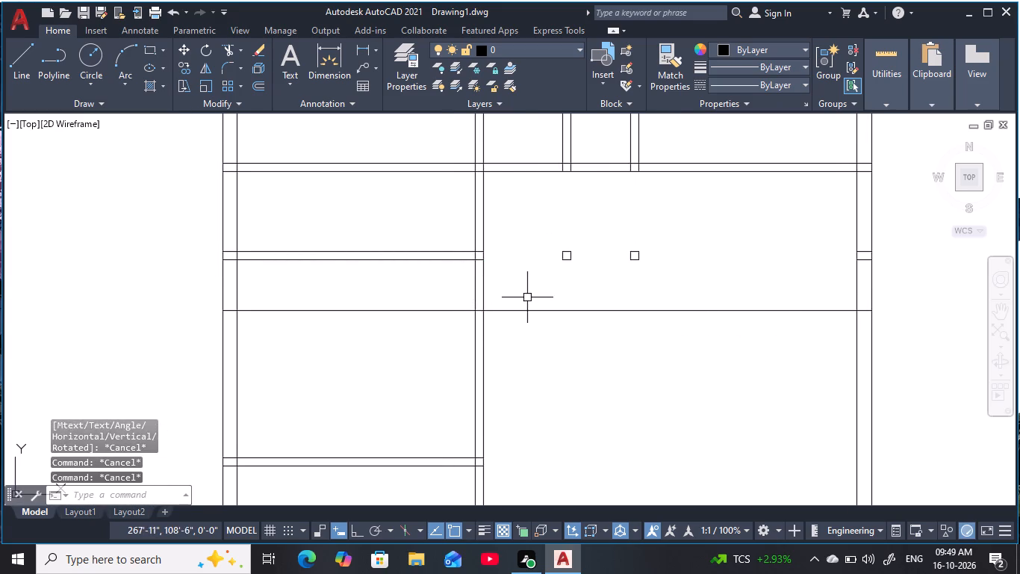
key("Escape")
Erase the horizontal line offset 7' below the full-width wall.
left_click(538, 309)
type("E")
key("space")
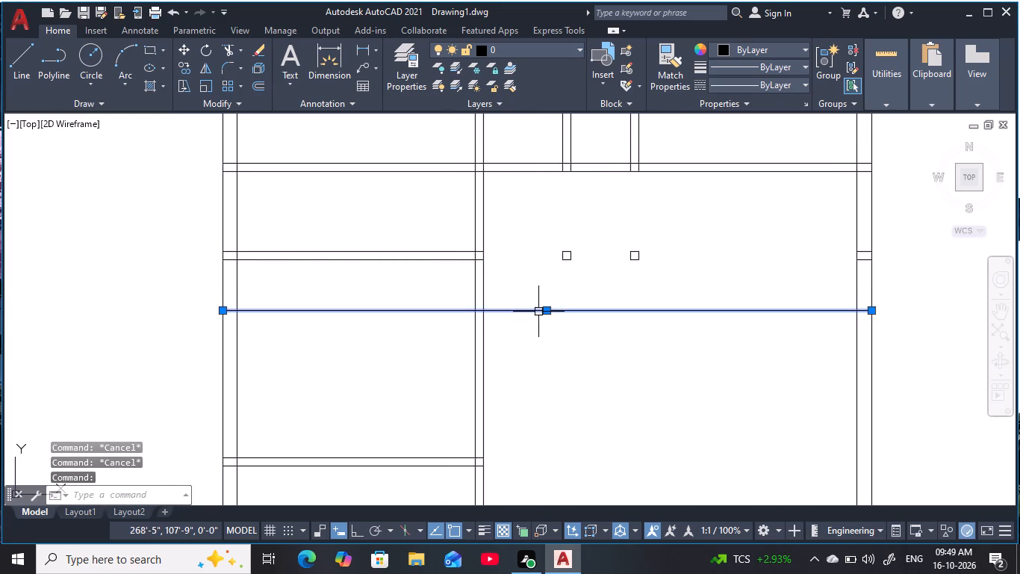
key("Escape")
Offset the lower line of the full-width horizontal wall 8' downward.
scroll(565, 287, "down", 1)
middle_click_drag(559, 300, 522, 346)
key("Escape")
key("Escape")
key("Escape")
key("Escape")
key("Escape")
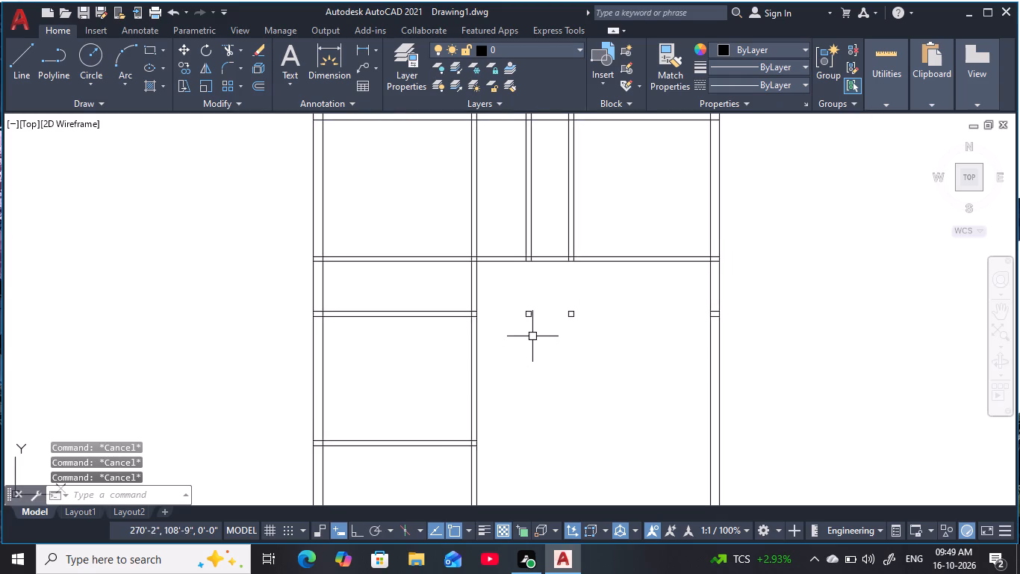
key("Escape")
key("Escape")
key("Escape")
scroll(532, 341, "down", 1)
key("Escape")
type("O")
key("space")
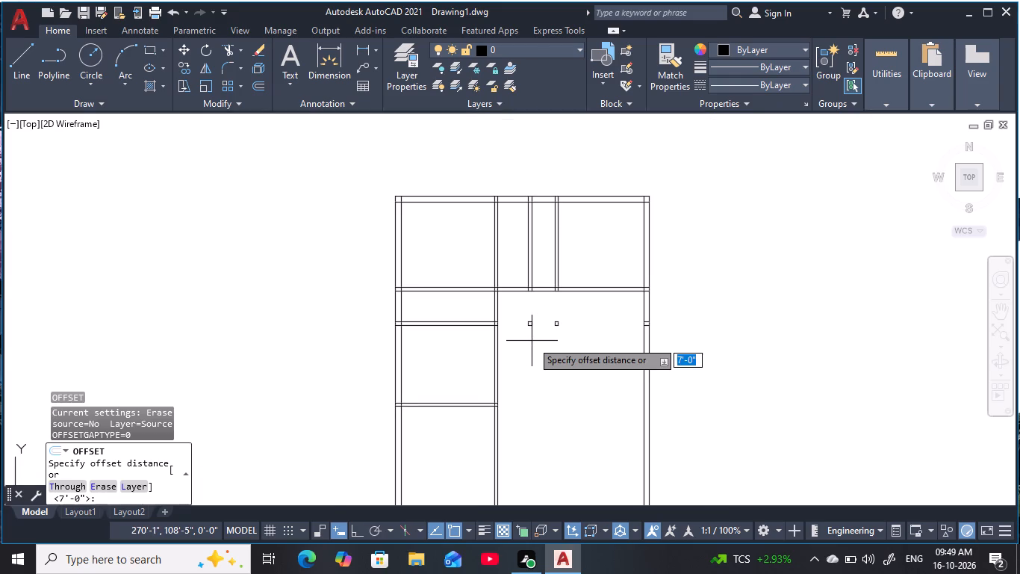
type("8'")
key("space")
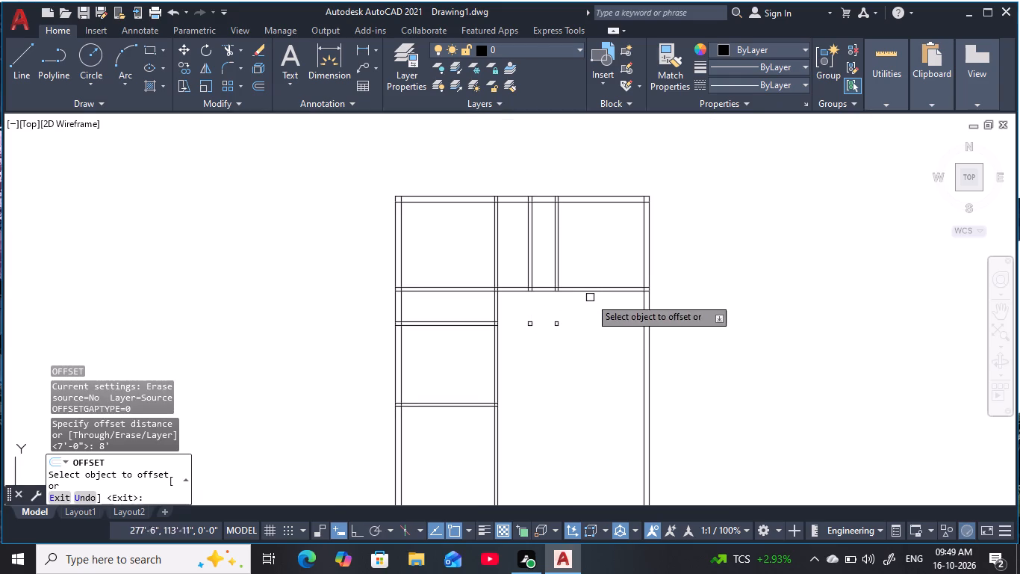
left_click(593, 292)
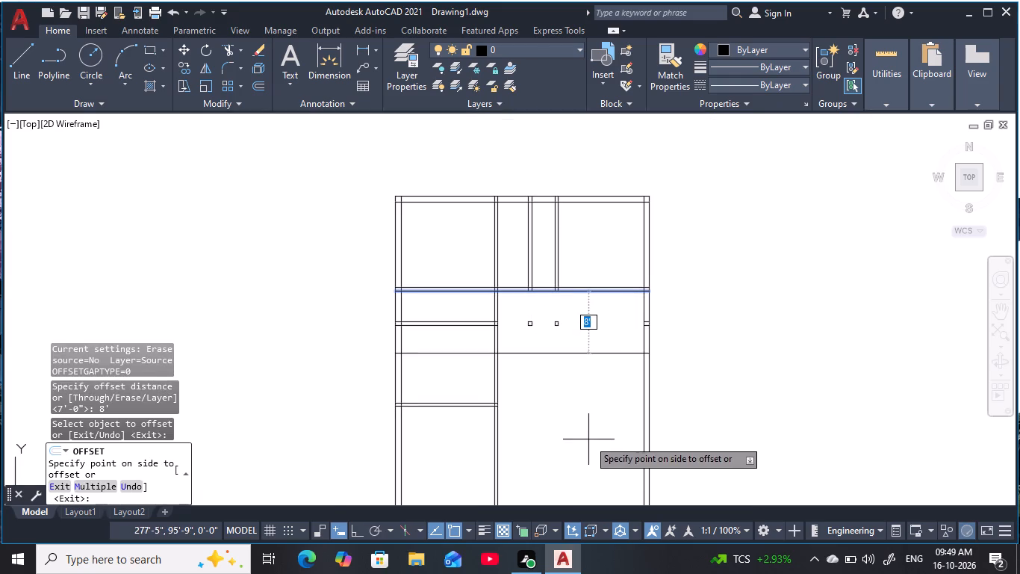
left_click(589, 439)
key("Escape")
key("Escape")
key("Escape")
key("Escape")
key("Escape")
key("Escape")
key("Escape")
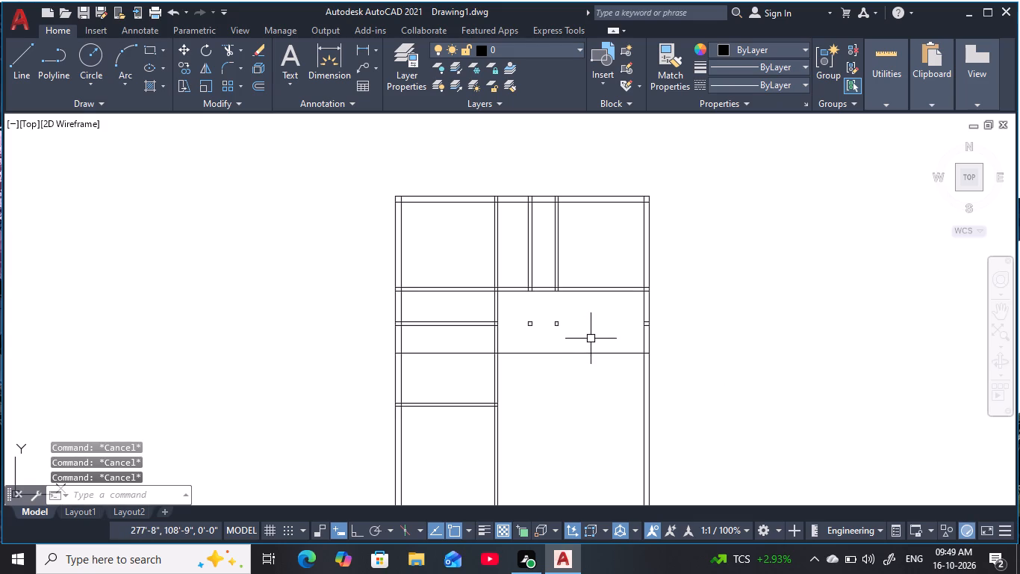
Offset the new full-width horizontal line 5" downward to form a wall.
type("O")
key("space")
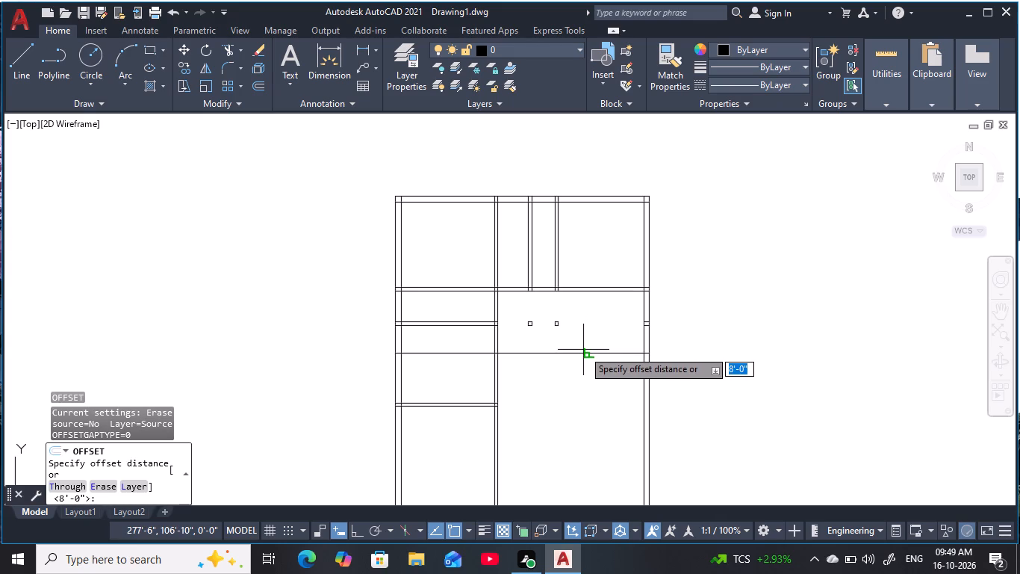
type("5")
key("space")
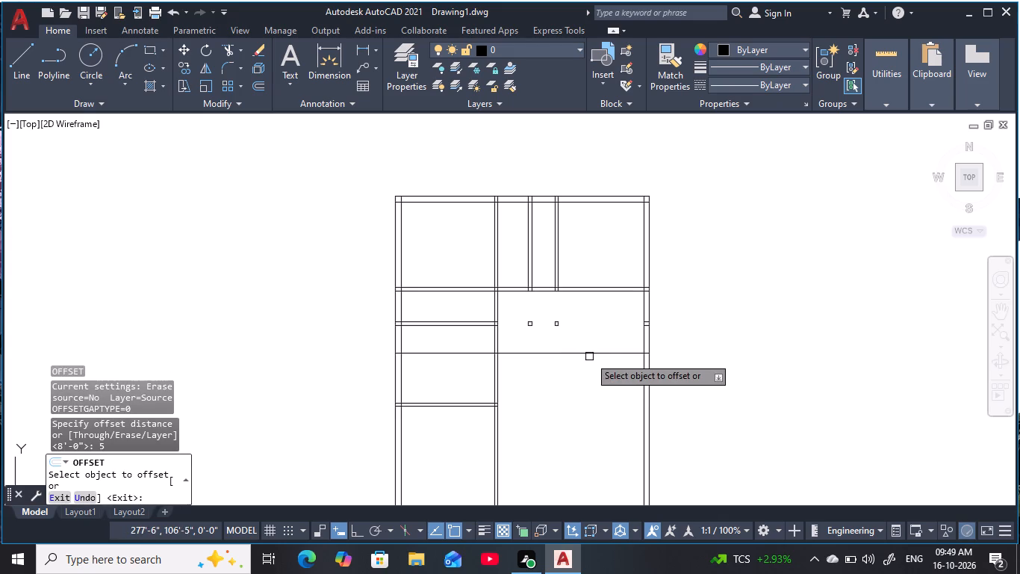
left_click(590, 351)
left_click(591, 436)
key("Escape")
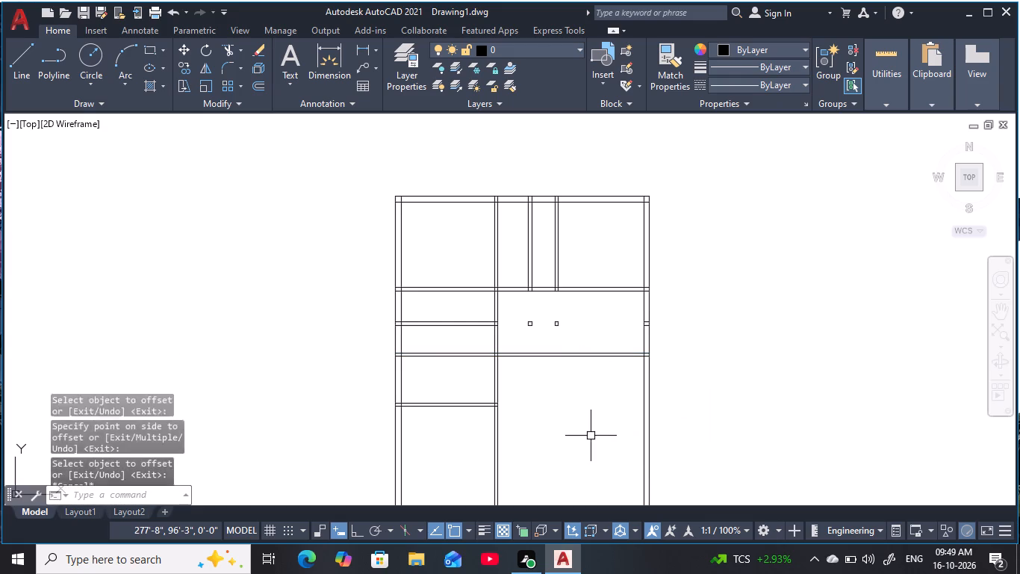
key("Escape")
key("Escape")
key("Escape")
key("Escape")
Trim the new 5" wall's two lines out of the left bay, between the bay's vertical walls.
key("t")
key("r")
key("space")
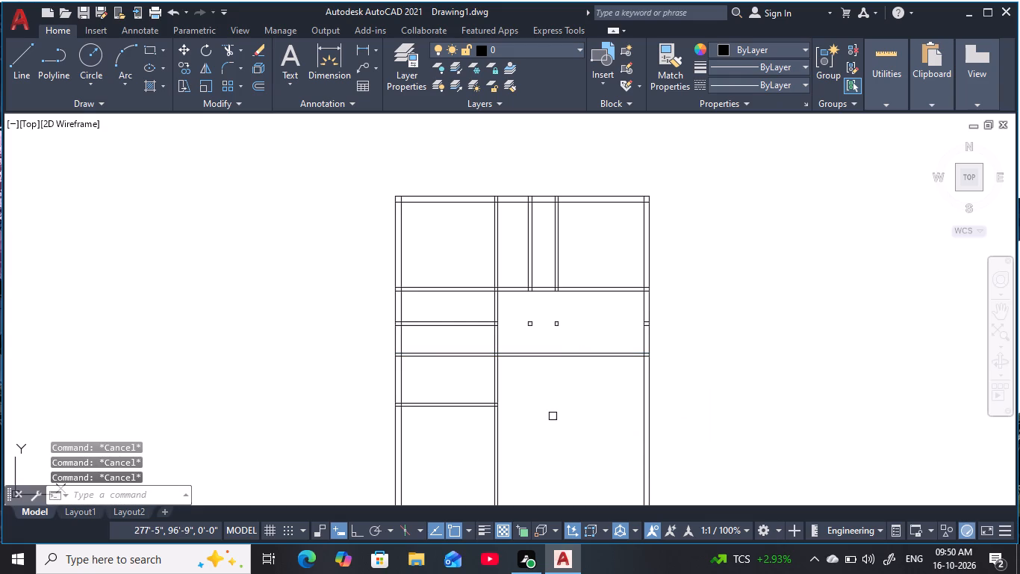
left_click(466, 368)
left_click(458, 348)
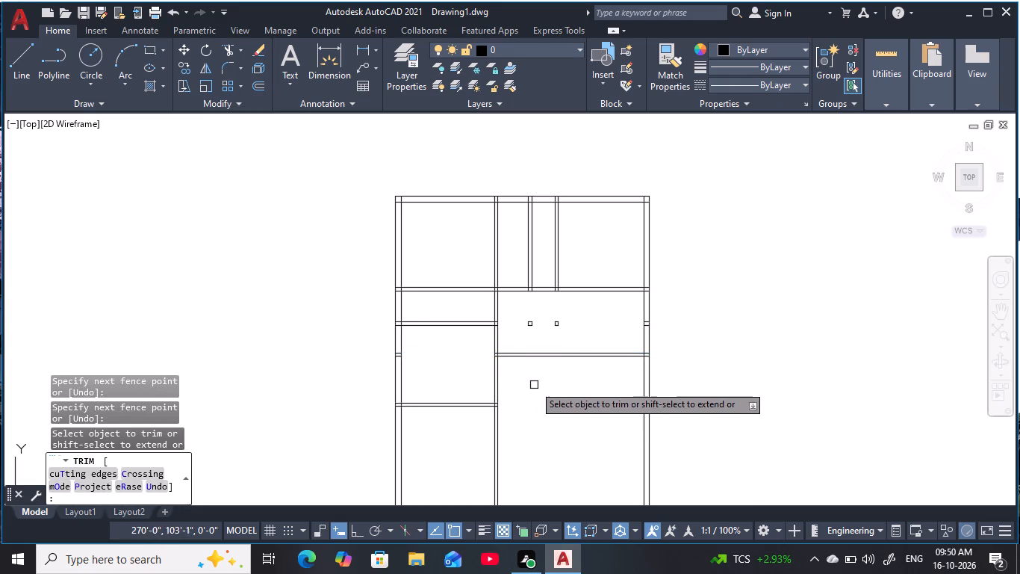
middle_click_drag(547, 398, 547, 371)
key("Escape")
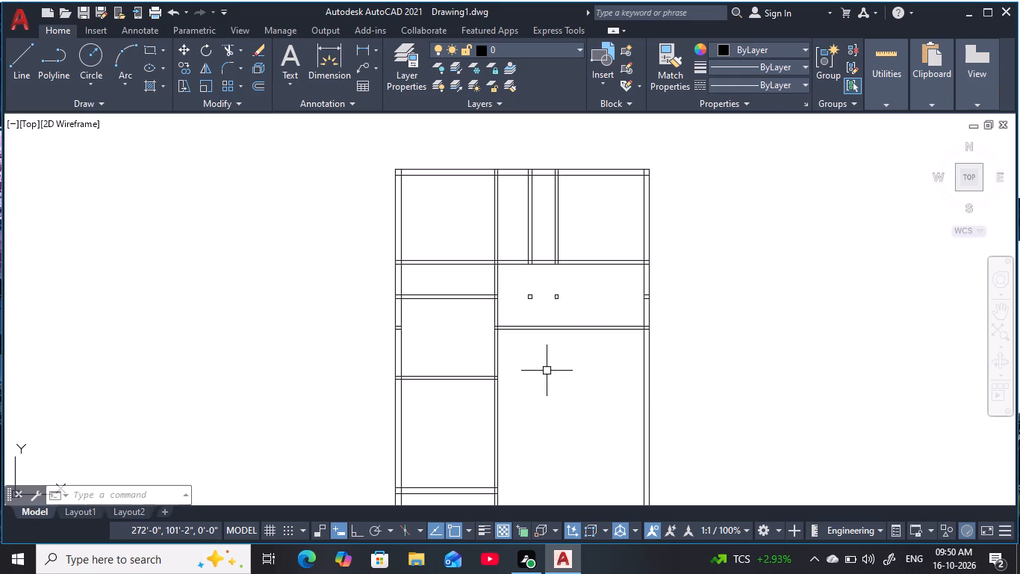
key("Escape")
key("Escape")
key("Escape")
key("Escape")
key("Escape")
key("Escape")
key("Escape")
key("Escape")
key("Escape")
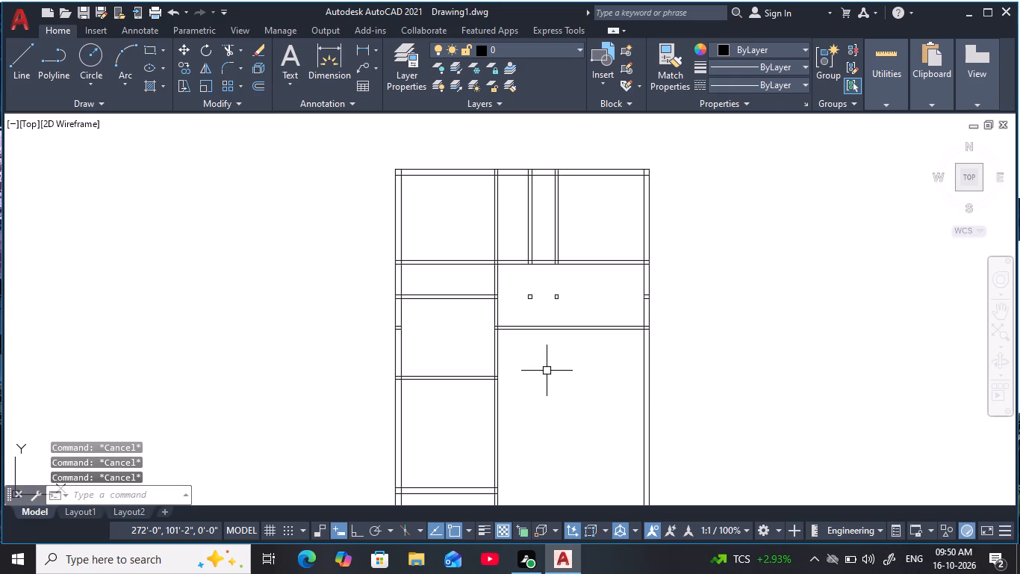
key("Escape")
Offset the lower line of the right bay's trimmed 5" wall 15' downward.
type("O")
key("space")
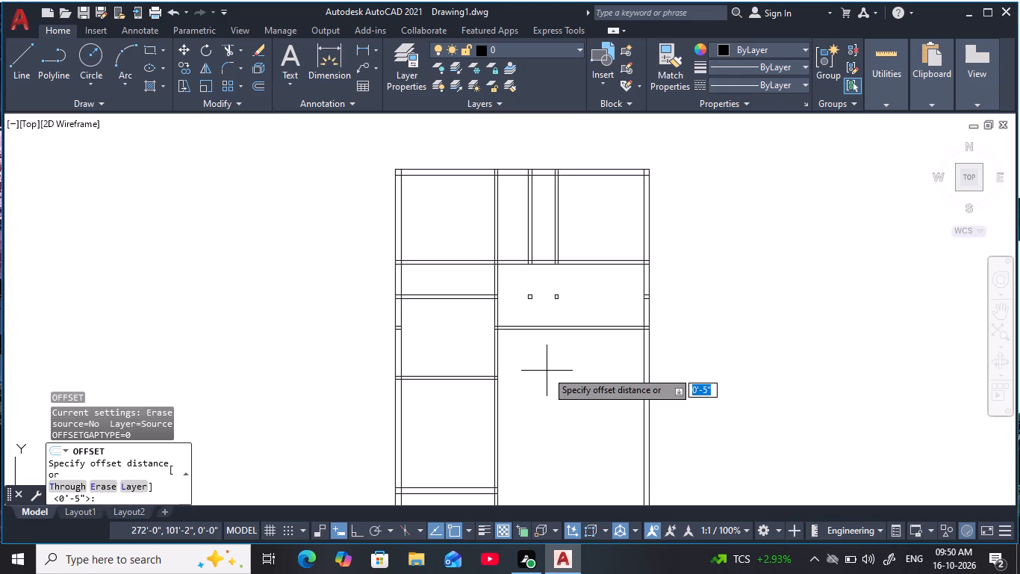
type("15'")
key("space")
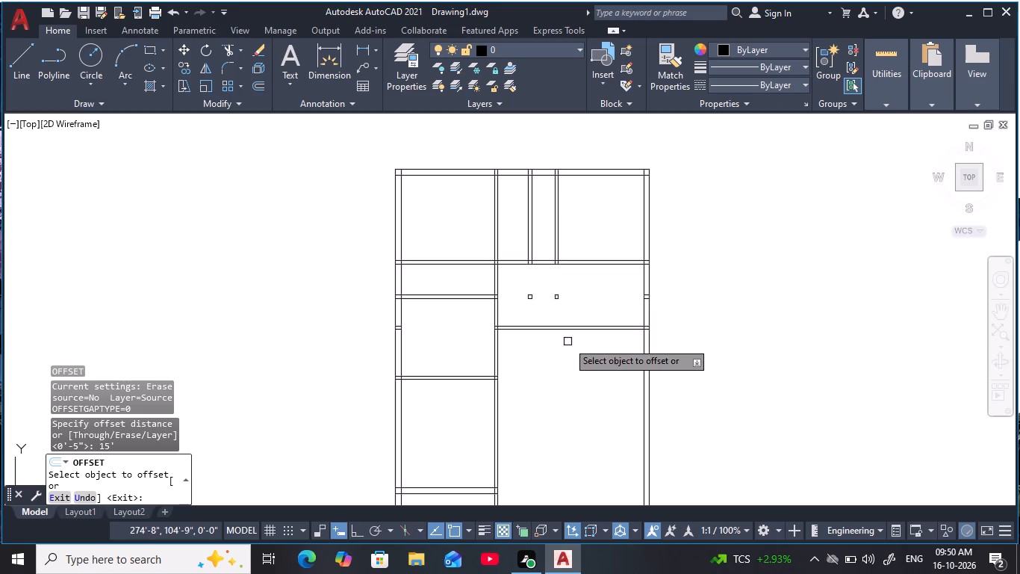
left_click(580, 331)
left_click(609, 475)
middle_click_drag(613, 449, 580, 315)
key("Escape")
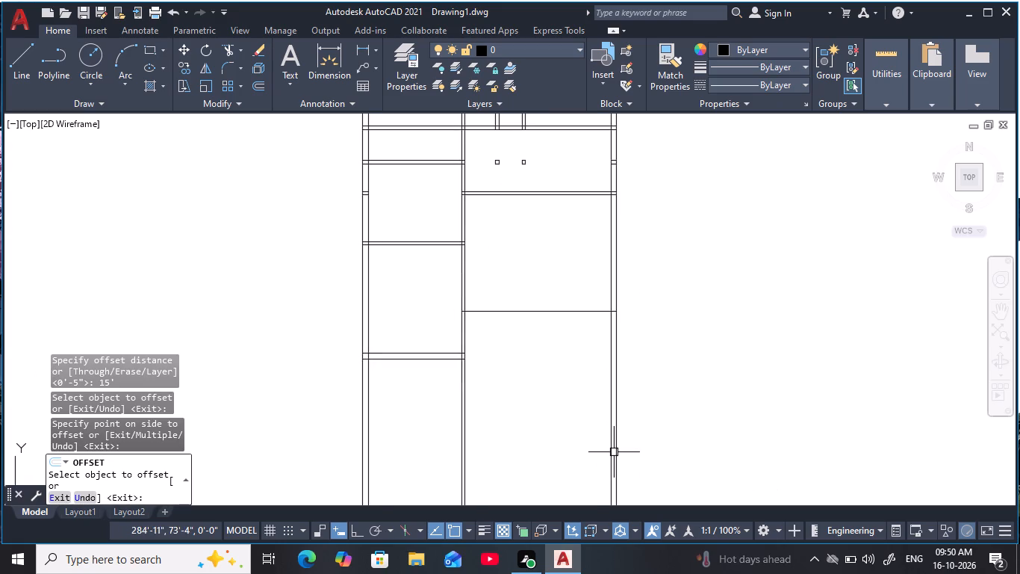
key("Escape")
key("Escape")
key("Escape")
key("Escape")
key("Escape")
key("Escape")
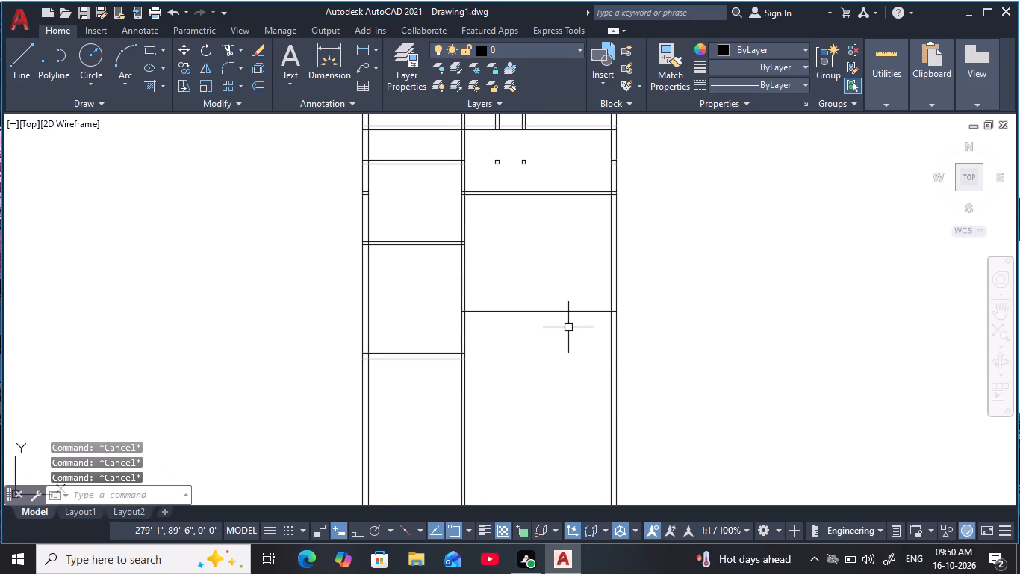
Offset the right bay's new lowest horizontal line 9" downward to form a wall.
key("o")
key("space")
type("9")
key("space")
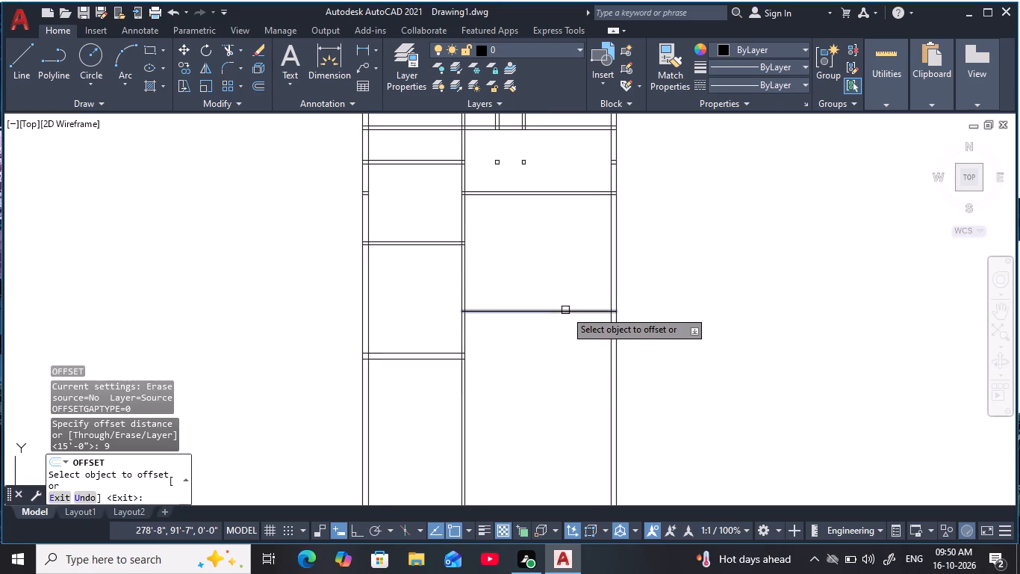
left_click(565, 310)
left_click(581, 422)
middle_click_drag(541, 283, 564, 337)
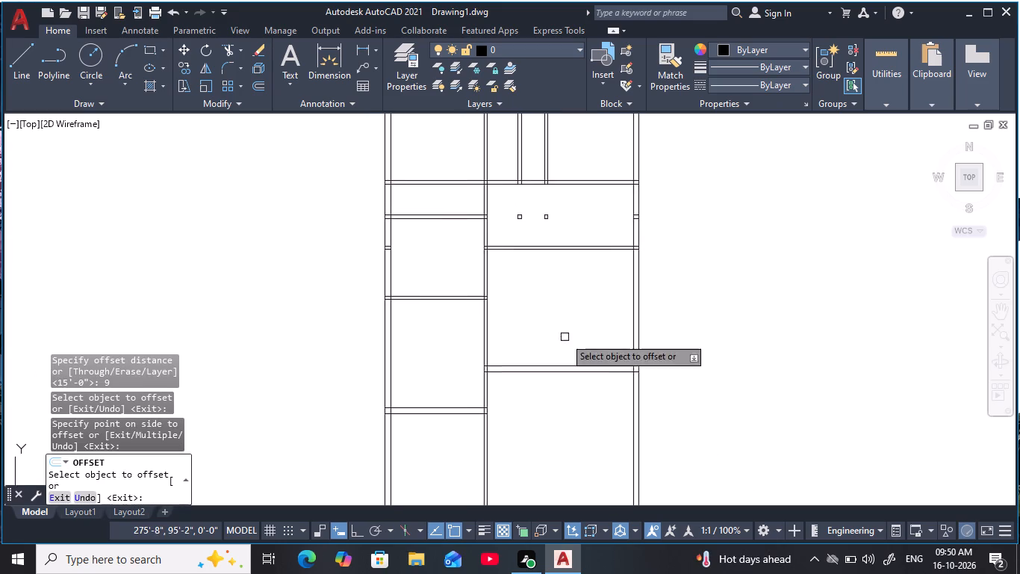
key("Escape")
key("Escape")
key("Escape")
key("Escape")
key("Escape")
key("Escape")
key("Escape")
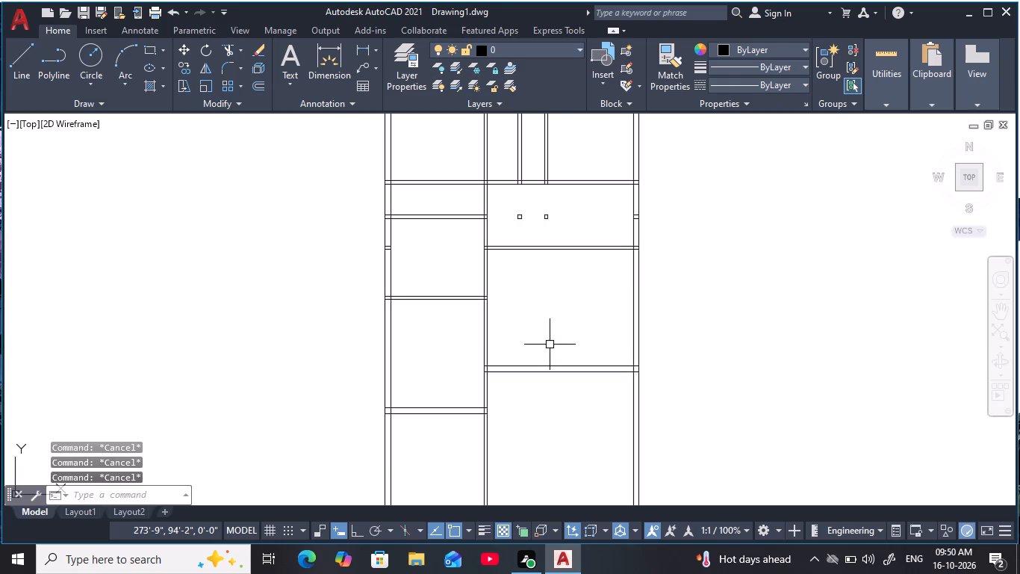
key("Escape")
key("Escape")
key("Escape")
key("Escape")
key("Escape")
key("Escape")
key("Escape")
key("Escape")
key("Escape")
Offset the lower line of the right bay's lowest 9" wall 14' downward.
type("O")
key("space")
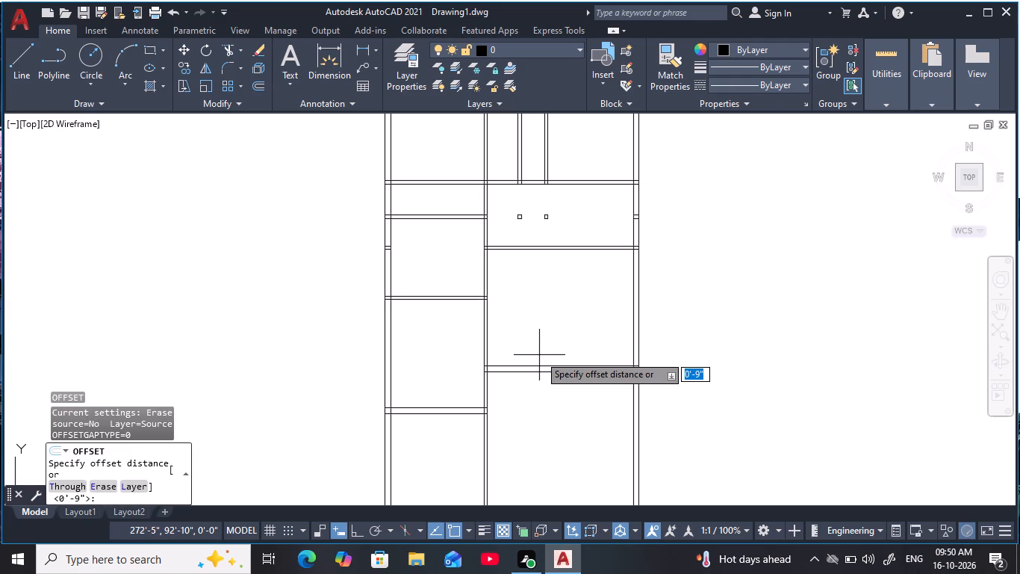
type("14'")
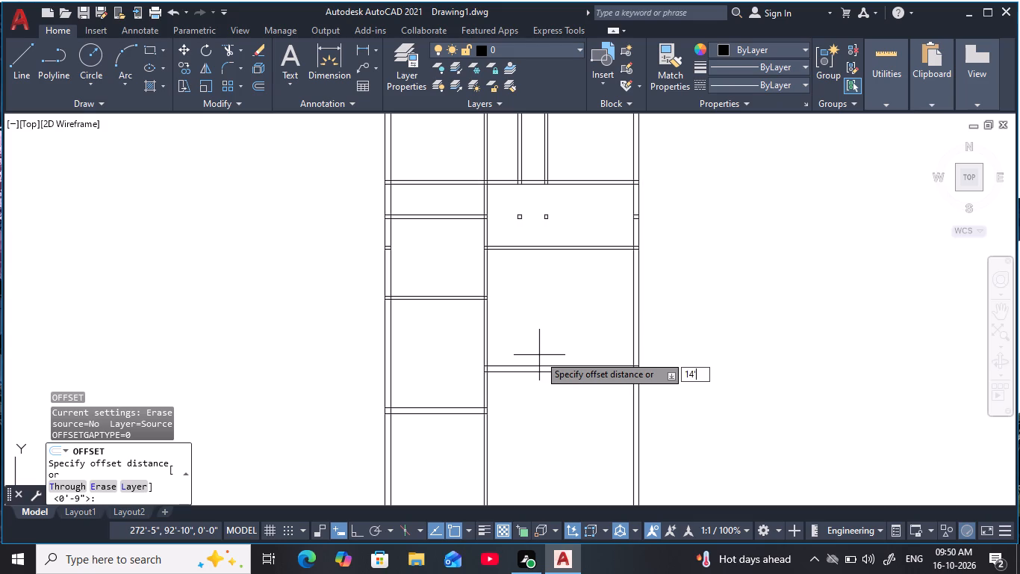
key("space")
left_click(547, 372)
middle_click_drag(554, 428, 524, 303)
scroll(524, 303, "up", 1)
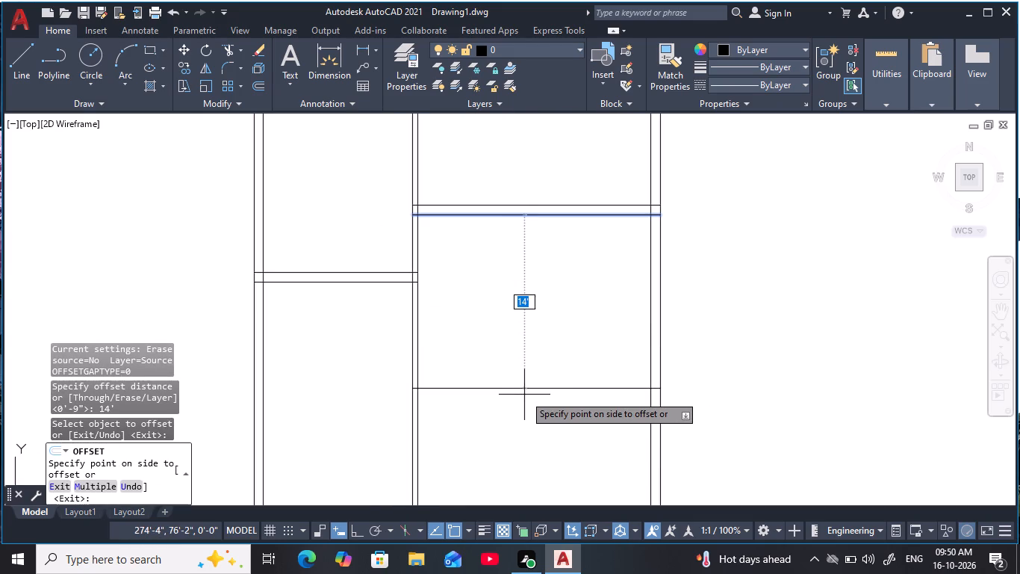
left_click(526, 406)
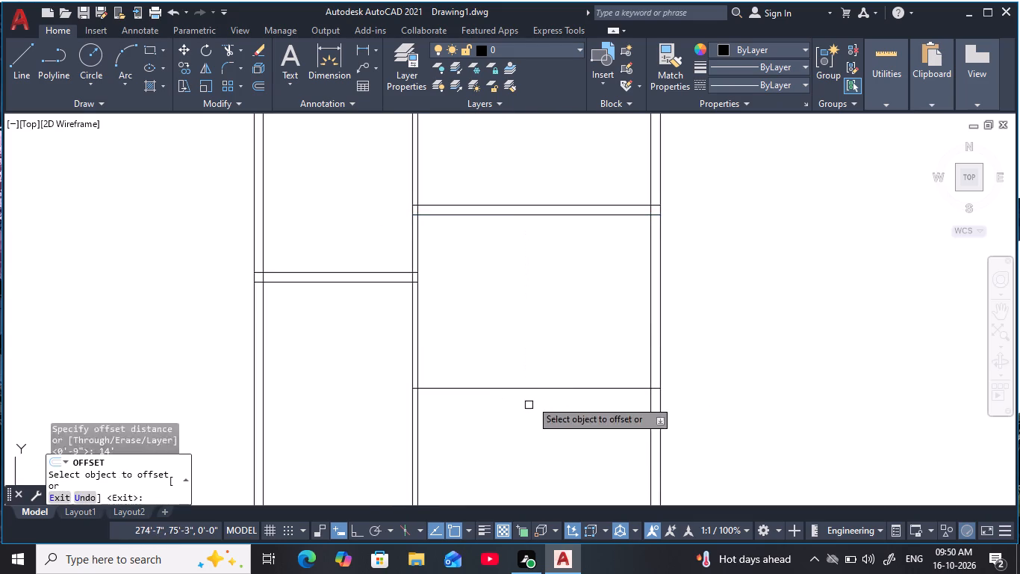
key("Escape")
key("Escape")
key("Escape")
key("Escape")
key("Escape")
key("Escape")
key("Escape")
key("Escape")
key("Escape")
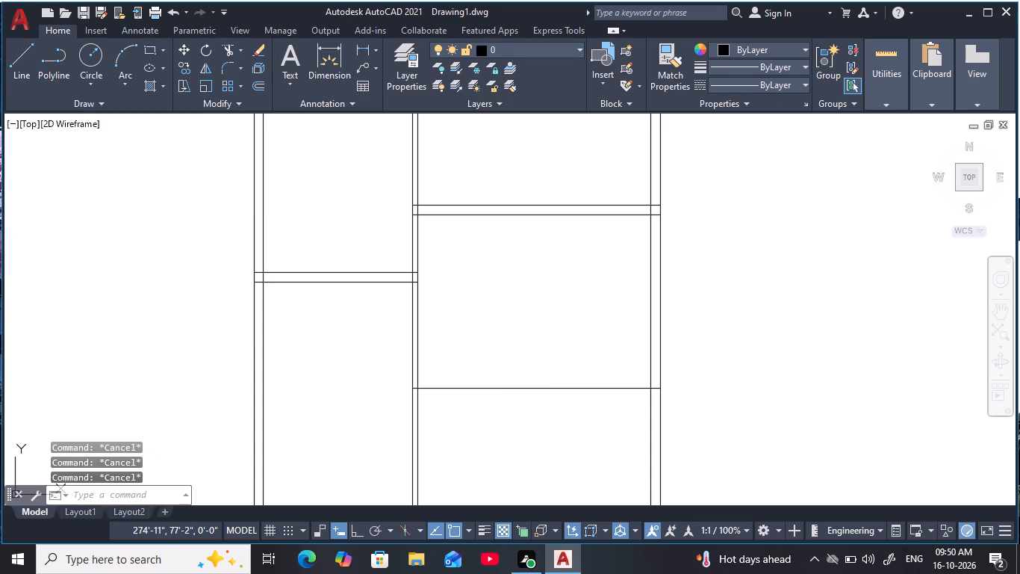
key("Escape")
Offset the right bay's new bottom horizontal line 6" downward to form a wall.
type("O")
key("space")
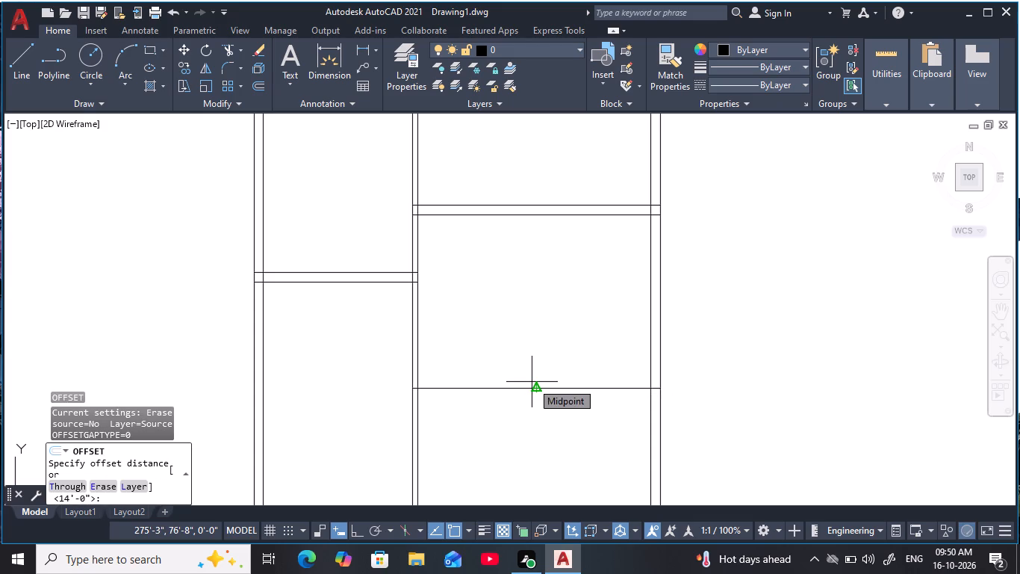
type("6")
key("space")
middle_click_drag(535, 382, 520, 335)
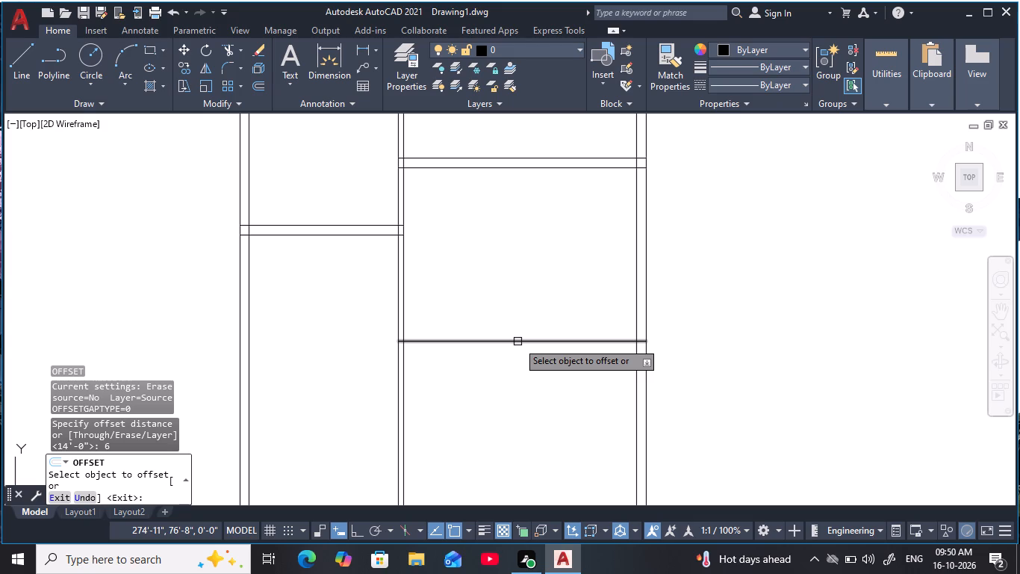
left_click(518, 342)
left_click(521, 404)
key("Escape")
key("Escape")
key("Escape")
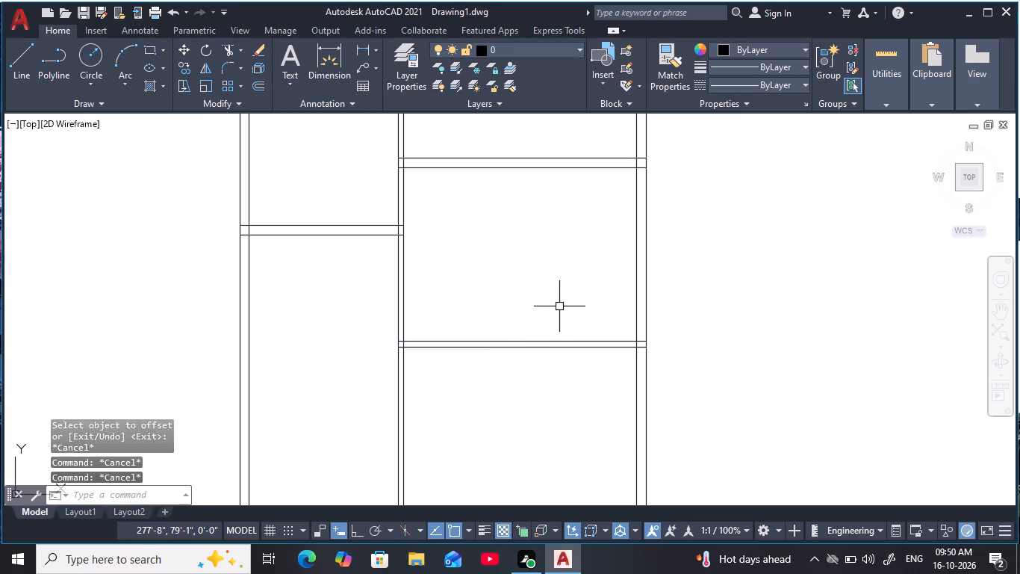
key("Escape")
middle_click_drag(573, 304, 561, 329)
key("Escape")
key("Escape")
key("Escape")
key("Escape")
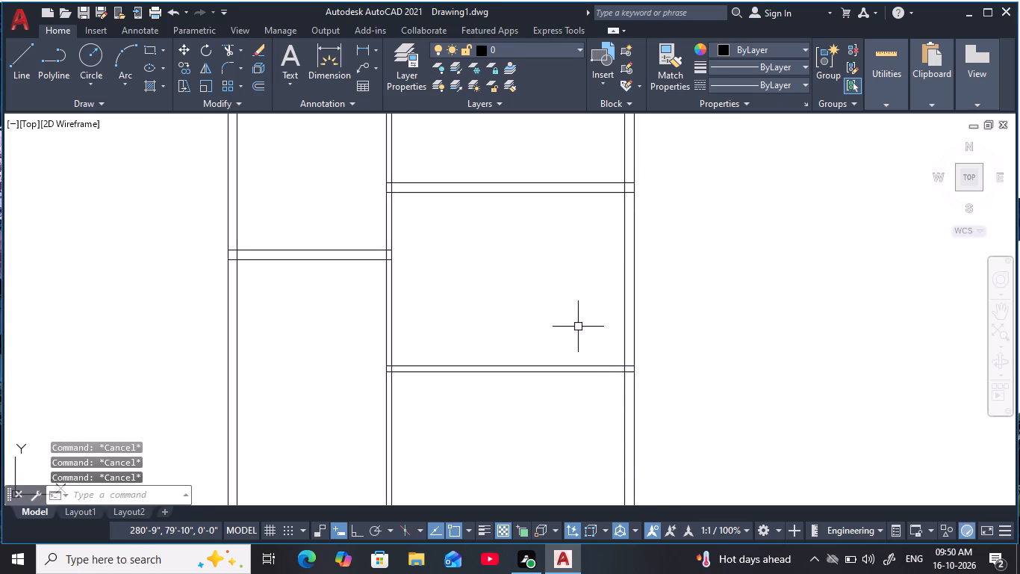
key("Escape")
key("Escape")
Trim the inner line of the right outer wall between the right bay's two lowest horizontal walls.
key("t")
type("R")
key("space")
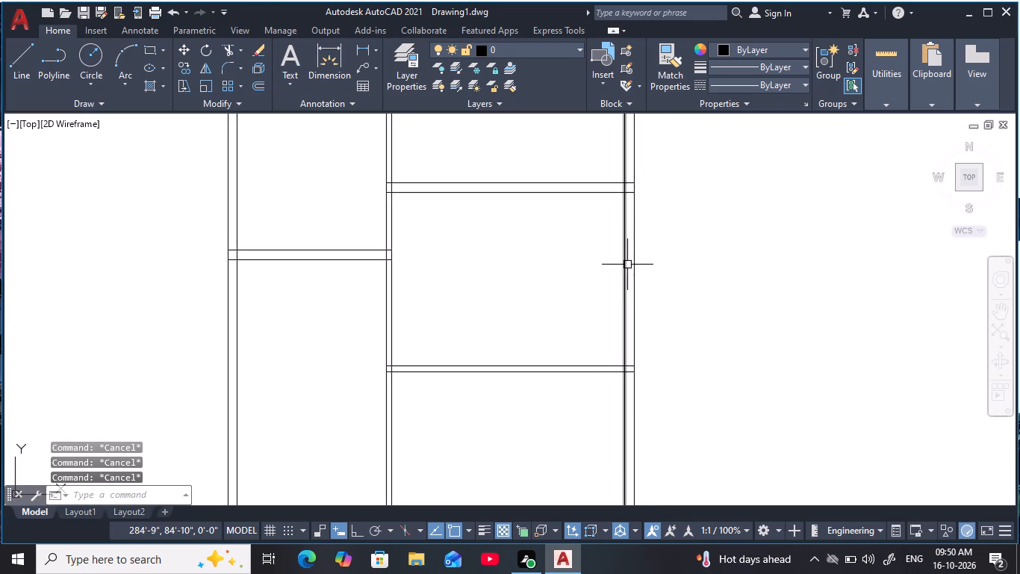
left_click(623, 286)
key("Escape")
key("Escape")
key("Escape")
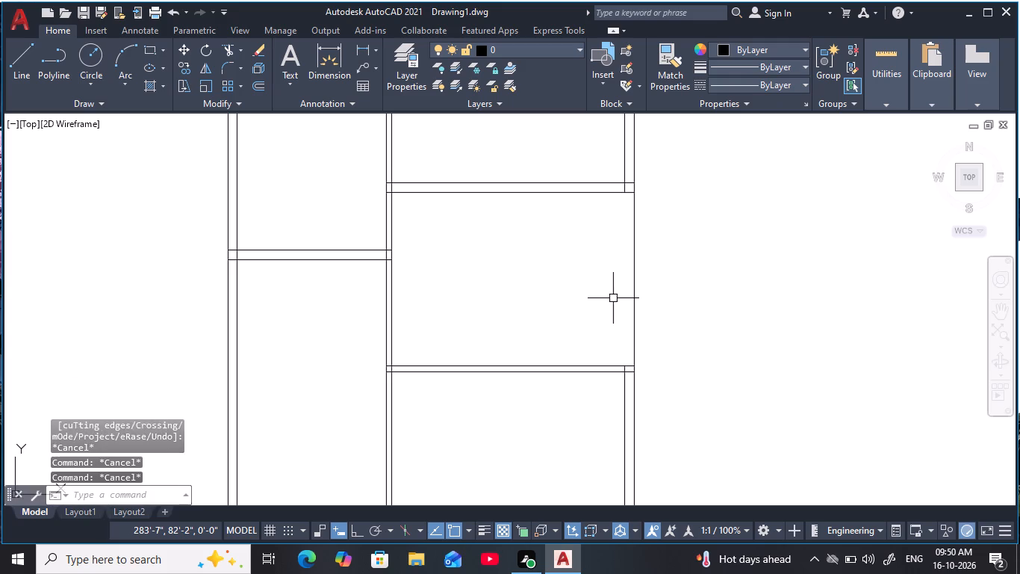
key("Escape")
key("Escape")
Offset the outer line of the right outer wall 6" inward toward the right bay's lowest room.
type("O")
key("space")
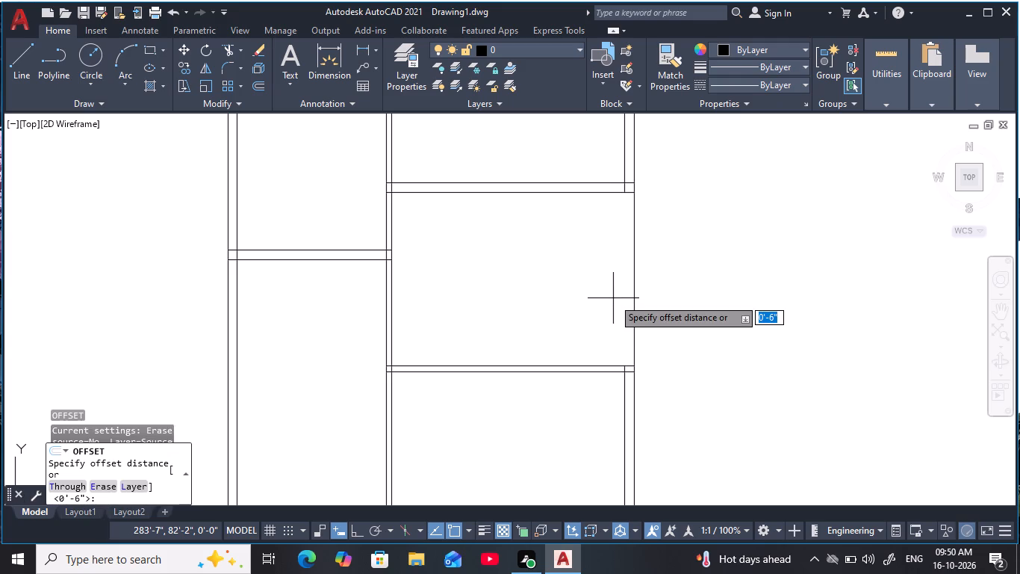
type("6")
key("space")
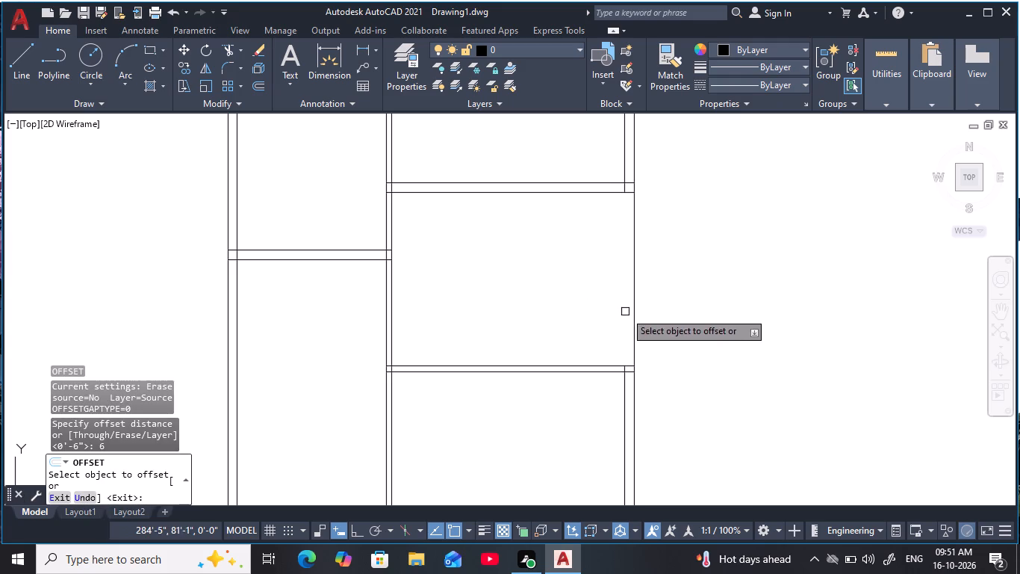
left_click(636, 319)
left_click(612, 334)
key("Escape")
key("Escape")
key("Escape")
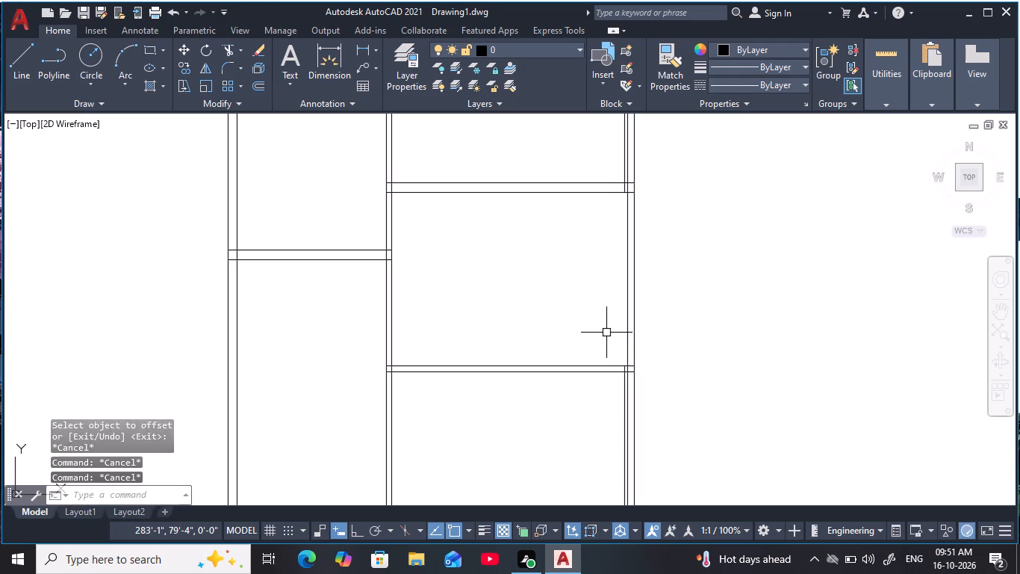
key("Escape")
key("Escape")
middle_click(608, 331)
key("Escape")
key("Escape")
key("Escape")
Trim the new 6" vertical line where it crosses the lowest room's top wall and erase its remaining part above.
type("TR")
key("space")
middle_click_drag(599, 235, 579, 323)
scroll(599, 267, "up", 2)
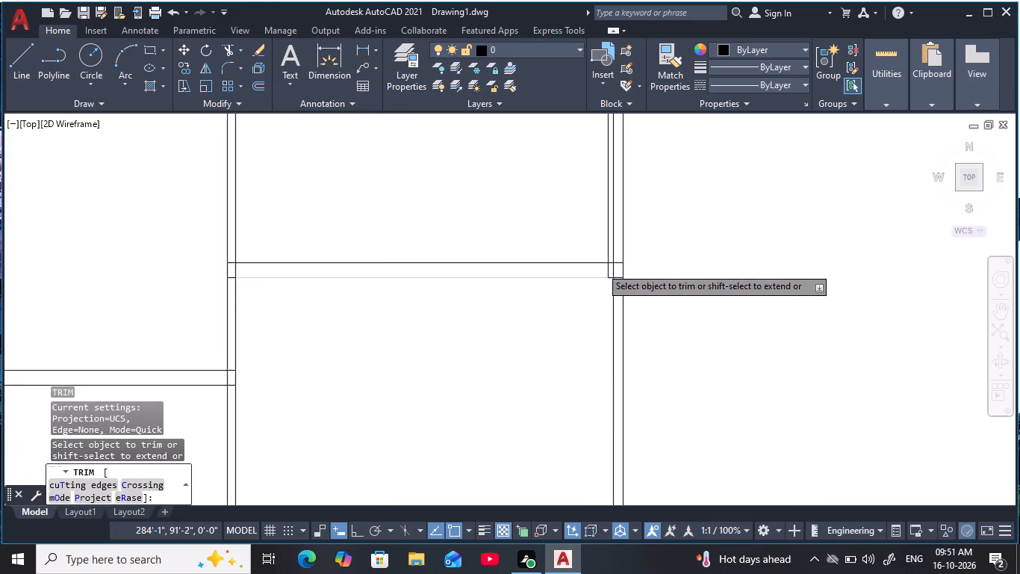
scroll(602, 265, "up", 1)
left_click(634, 286)
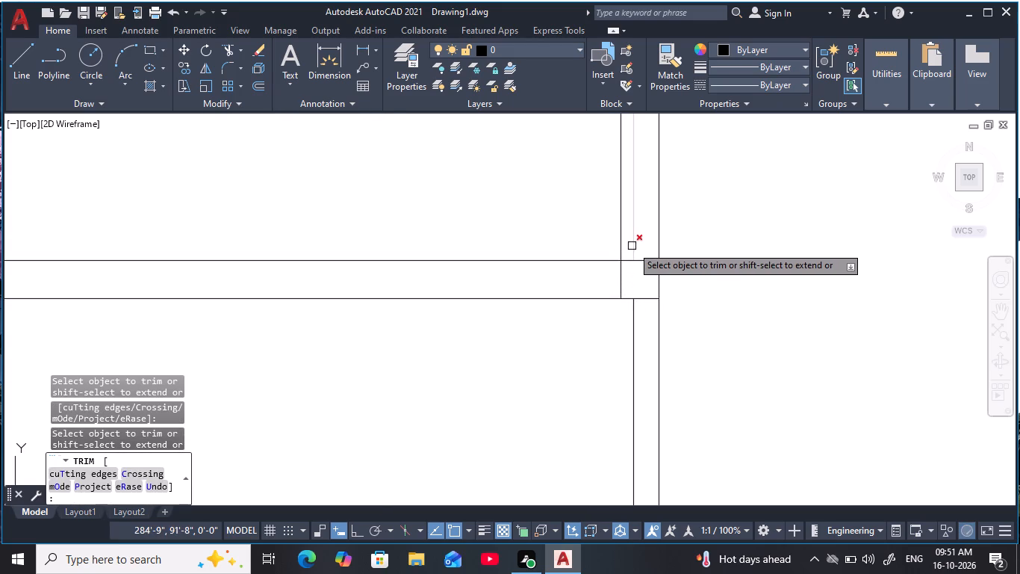
scroll(632, 246, "down", 1)
key("Escape")
key("Escape")
key("Escape")
left_click(632, 241)
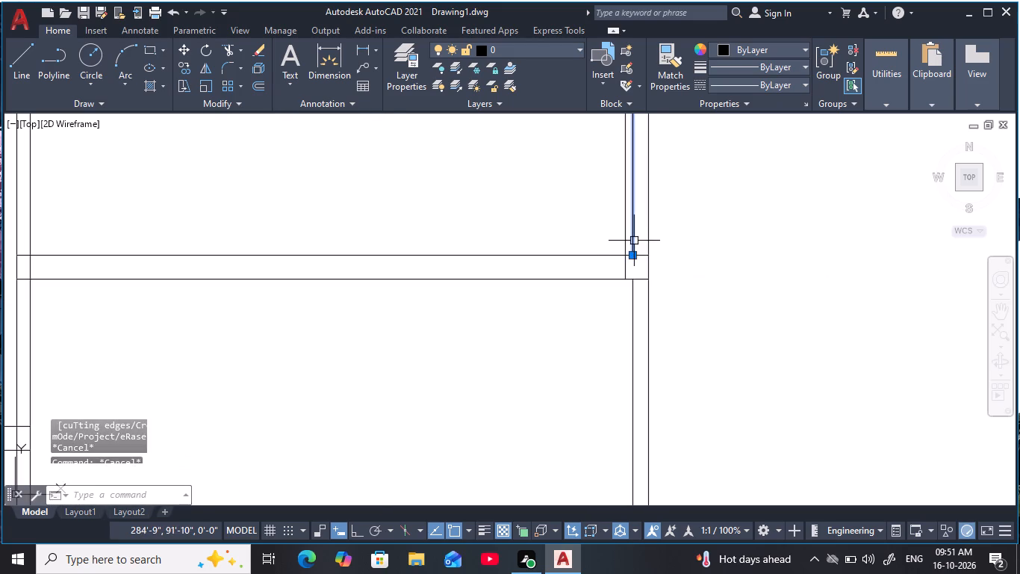
key("e")
key("space")
key("Escape")
scroll(553, 320, "down", 2)
middle_click_drag(558, 328, 600, 268)
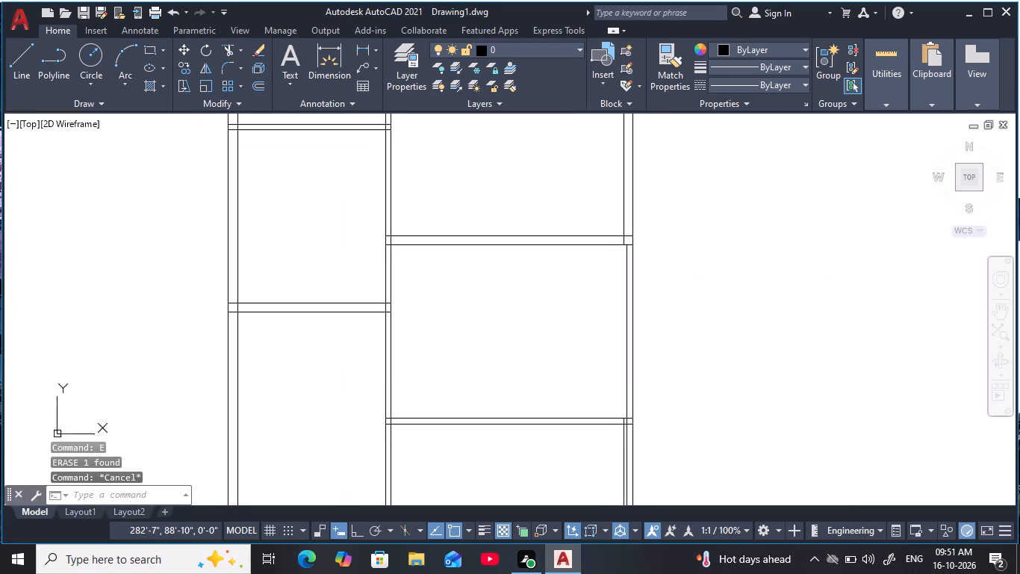
key("Escape")
key("Escape")
key("Escape")
middle_click_drag(605, 309, 628, 226)
key("Escape")
key("Escape")
key("Escape")
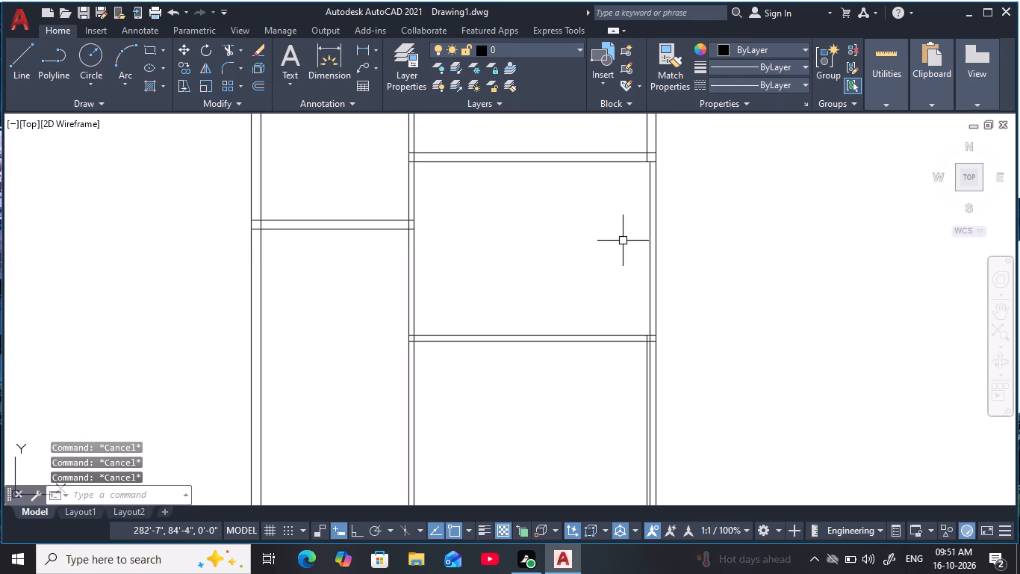
Trim away the vertical wall lines extending below the bottom walls of the right and left bays.
key("t")
key("r")
key("space")
key("space")
left_click(683, 392)
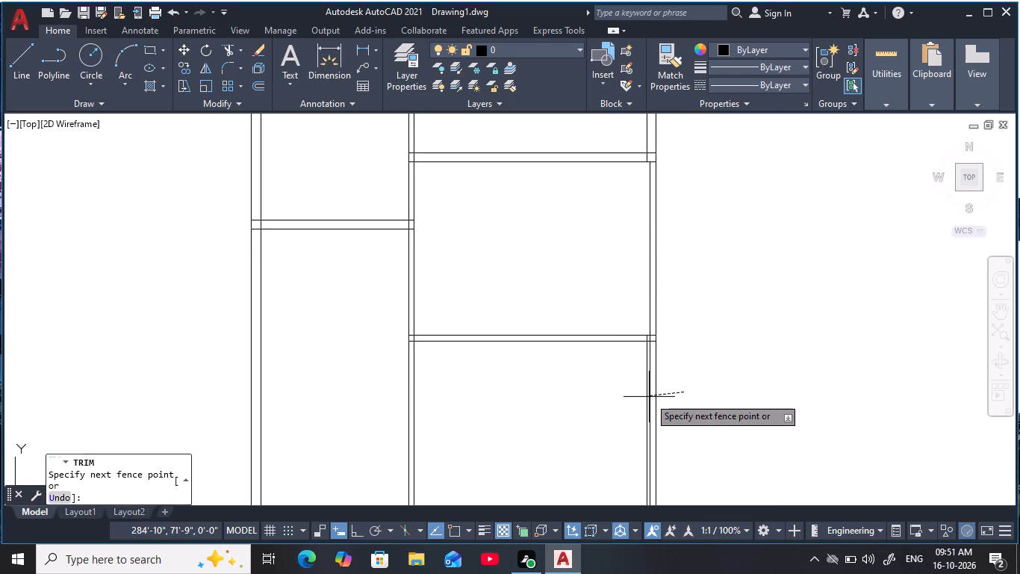
left_click(638, 401)
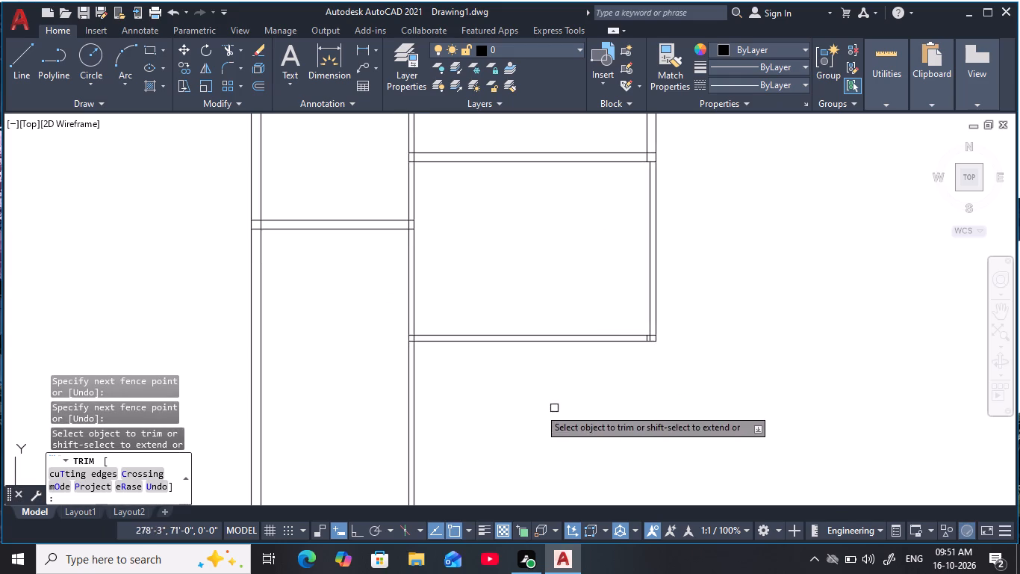
left_click_drag(450, 399, 436, 399)
left_click_drag(373, 395, 365, 396)
left_click(312, 304)
left_click(205, 303)
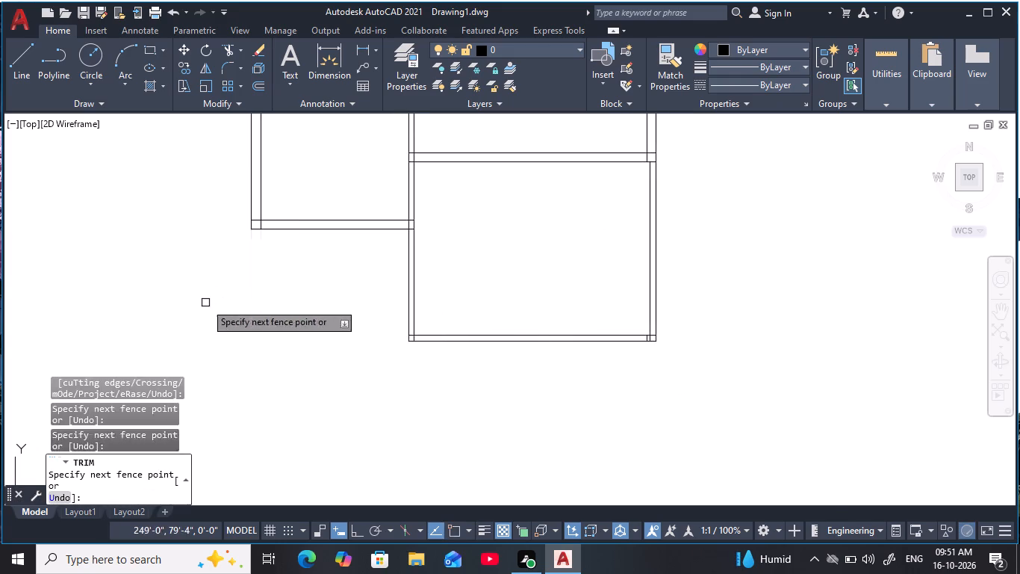
middle_click_drag(343, 294, 328, 339)
key("Escape")
key("Escape")
key("Escape")
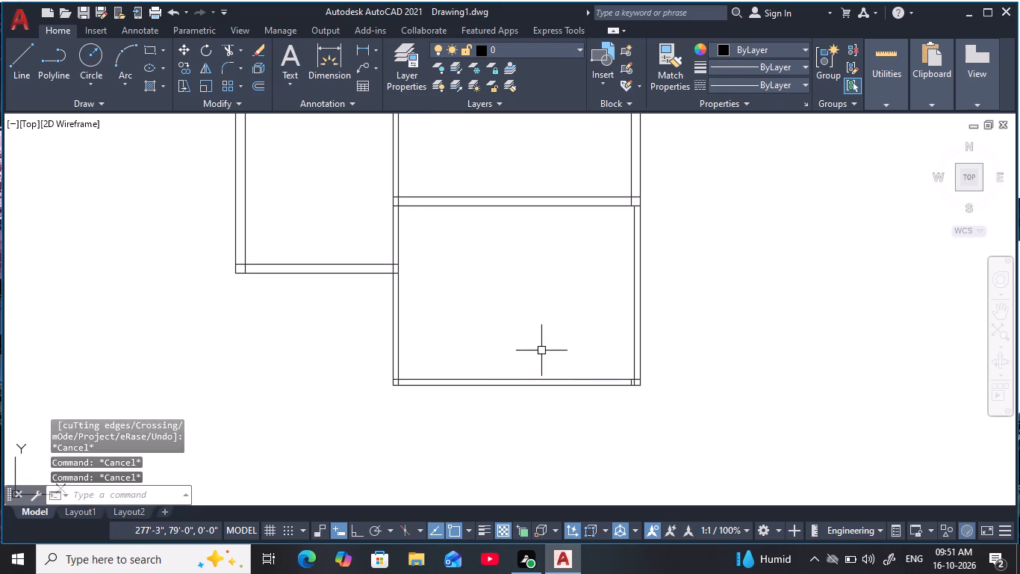
key("Escape")
key("Escape")
key("Escape")
key("Escape")
key("Escape")
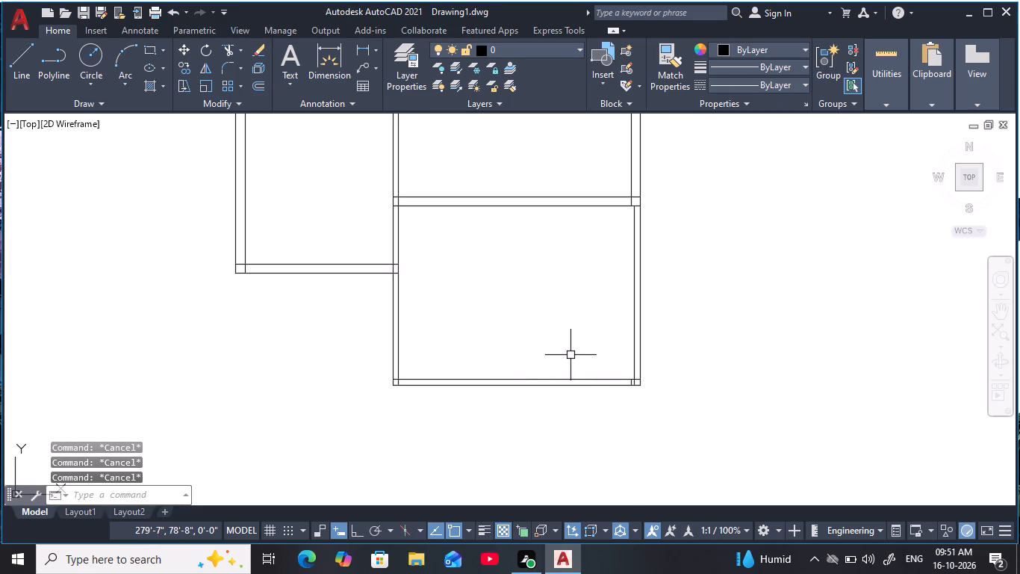
Examine the overall wall layout and its wall junctions across both bays.
scroll(570, 355, "up", 1)
middle_click_drag(569, 355, 481, 416)
scroll(494, 377, "down", 3)
middle_click_drag(467, 355, 533, 390)
key("Escape")
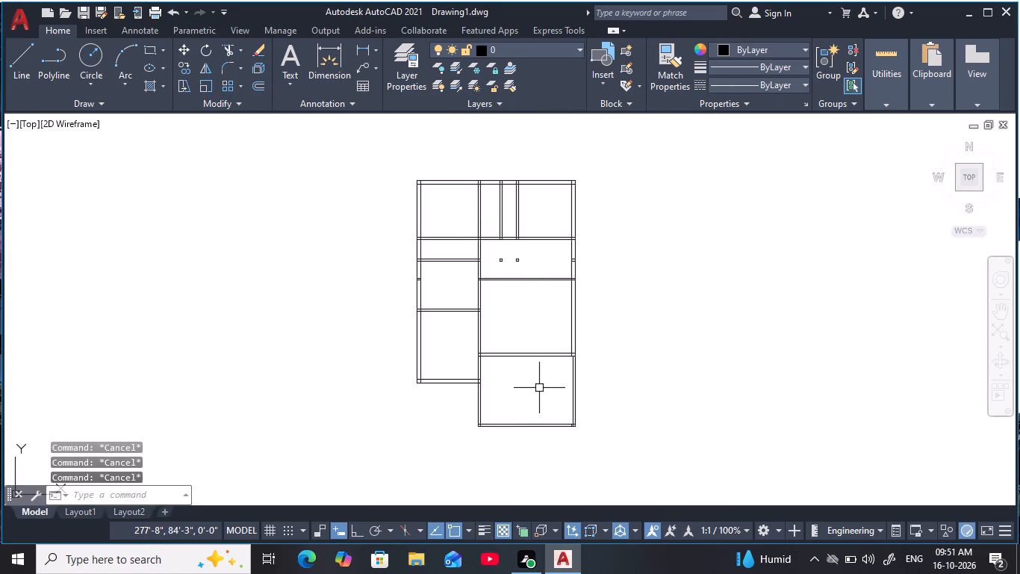
key("Escape")
key("Escape")
key("Escape")
middle_click_drag(516, 274, 551, 353)
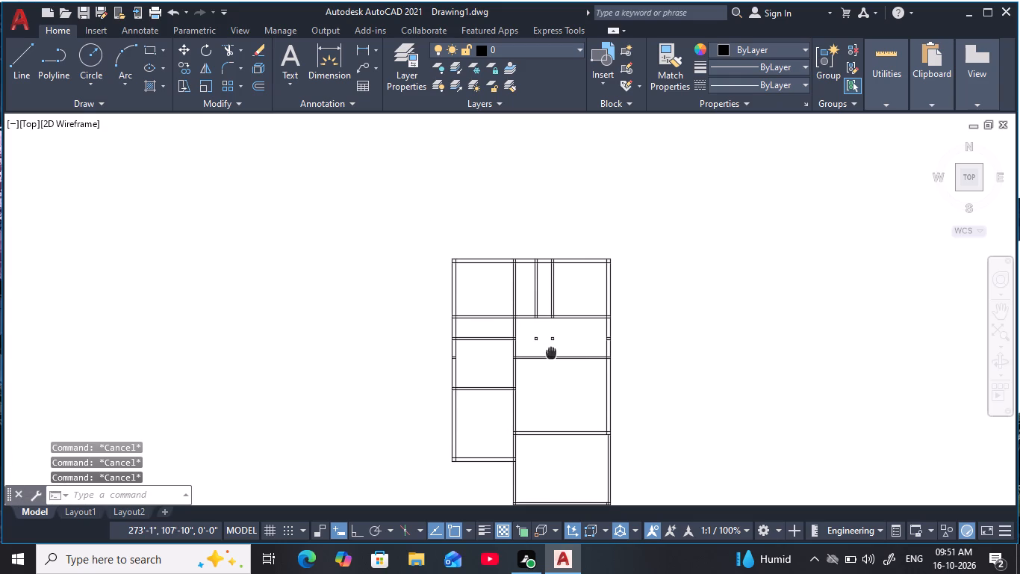
middle_click_drag(551, 353, 555, 353)
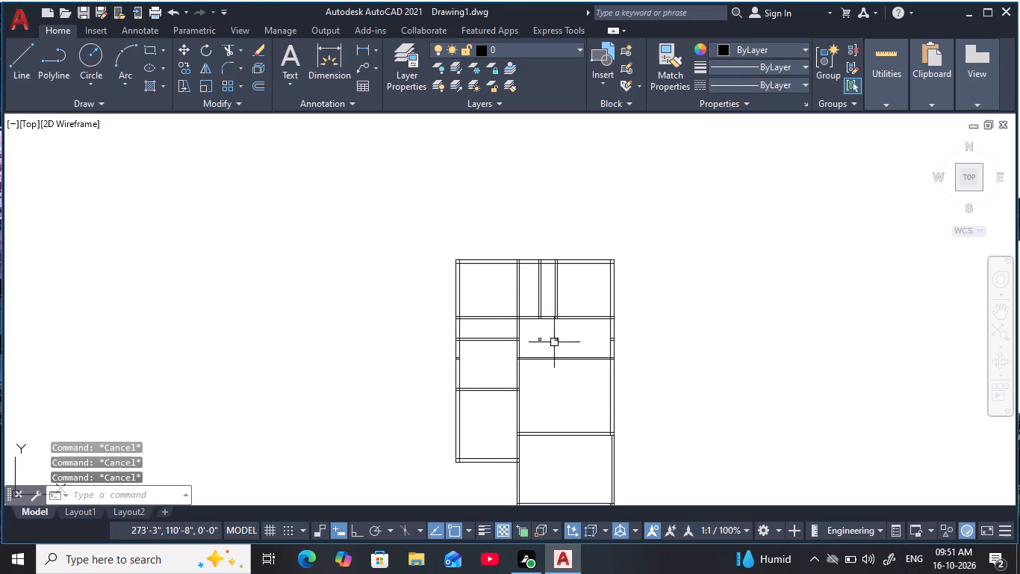
scroll(559, 415, "up", 1)
middle_click_drag(561, 415, 573, 259)
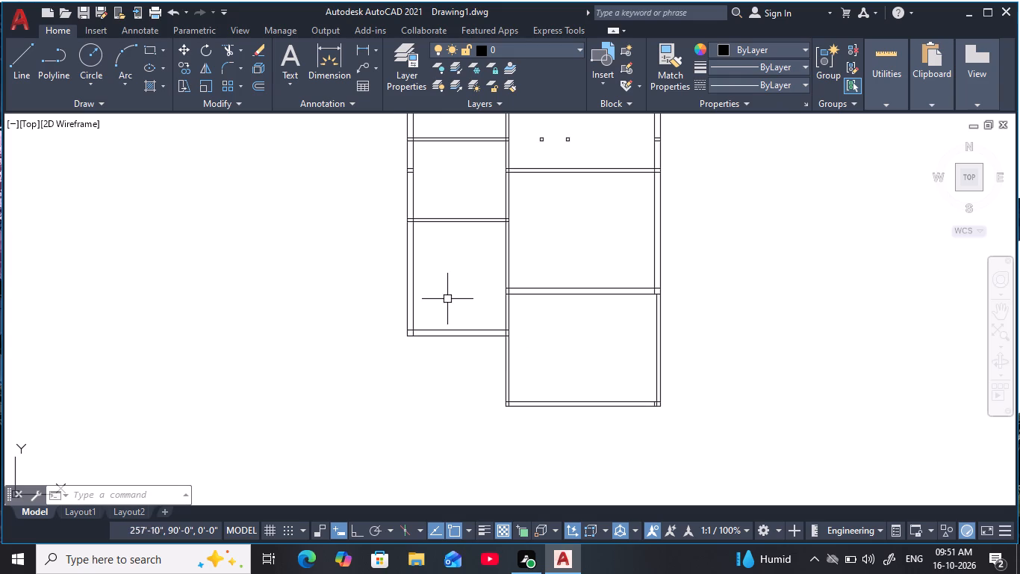
scroll(447, 299, "up", 1)
middle_click_drag(443, 303, 491, 471)
scroll(464, 295, "down", 1)
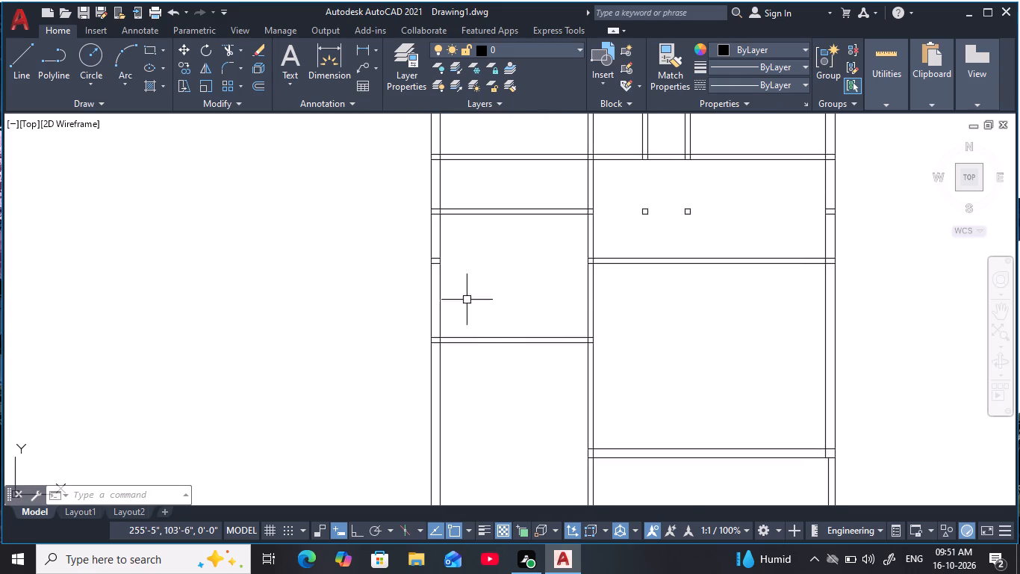
Trim the overlapping inner wall lines inside the plan's top-left corner to clean up the wall junction.
middle_click_drag(466, 287, 460, 426)
scroll(436, 269, "up", 5)
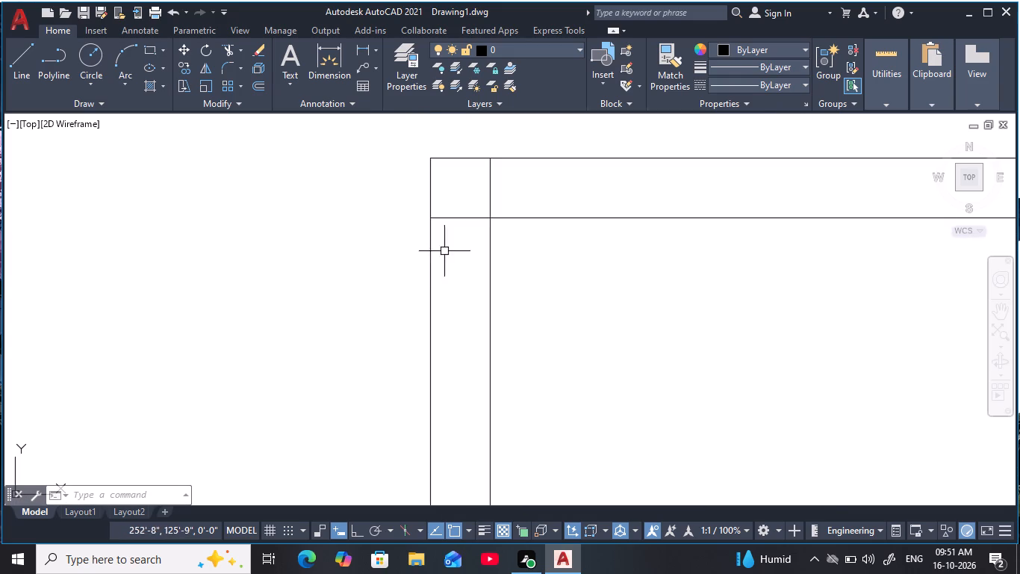
middle_click_drag(450, 247, 447, 323)
key("Escape")
key("Escape")
key("Escape")
key("Escape")
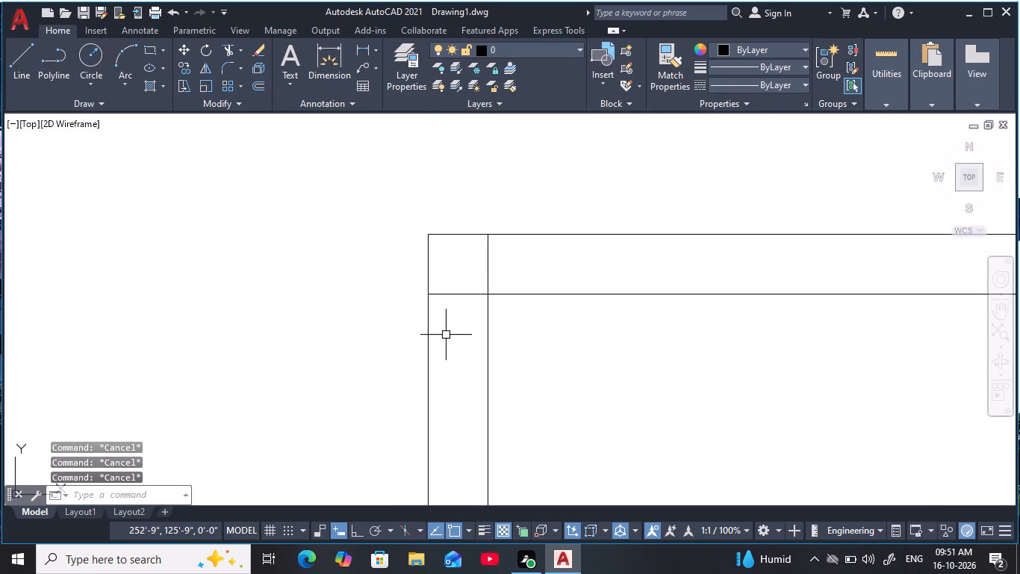
key("t")
key("r")
key("space")
left_click_drag(505, 262, 455, 308)
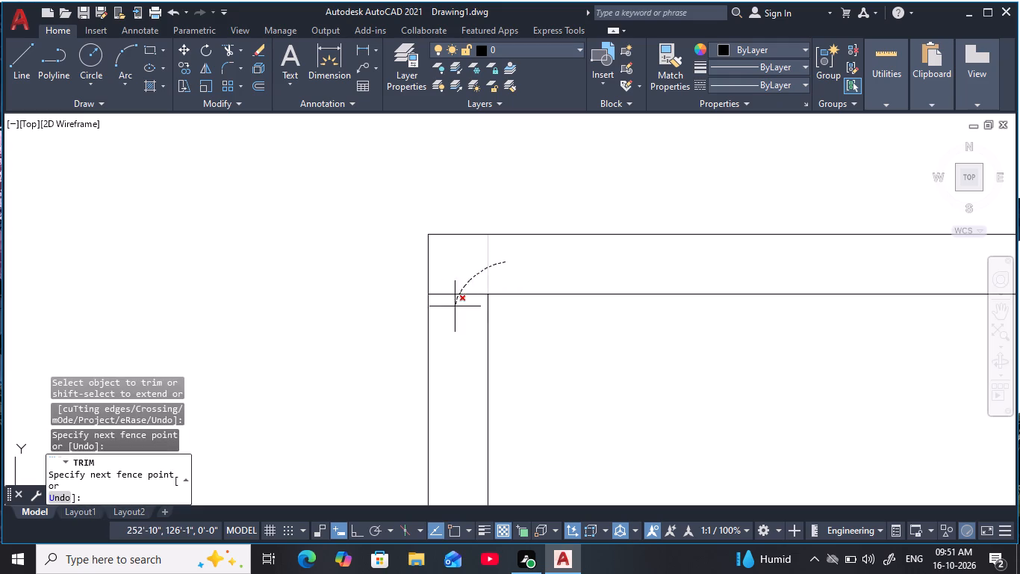
left_click_drag(455, 308, 454, 309)
scroll(511, 315, "down", 4)
scroll(693, 315, "up", 4)
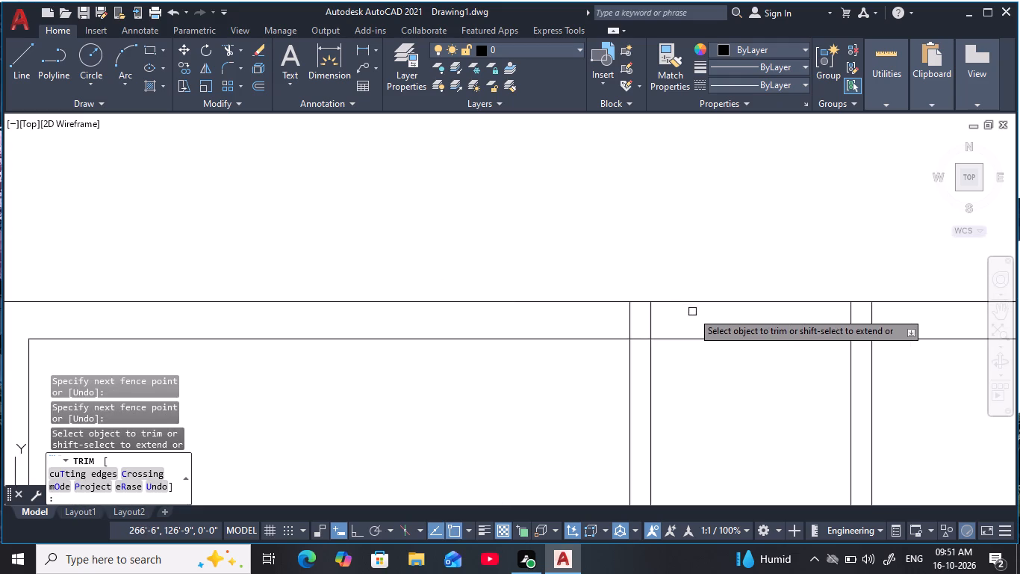
scroll(692, 314, "up", 1)
middle_click_drag(692, 314, 663, 234)
scroll(632, 268, "down", 2)
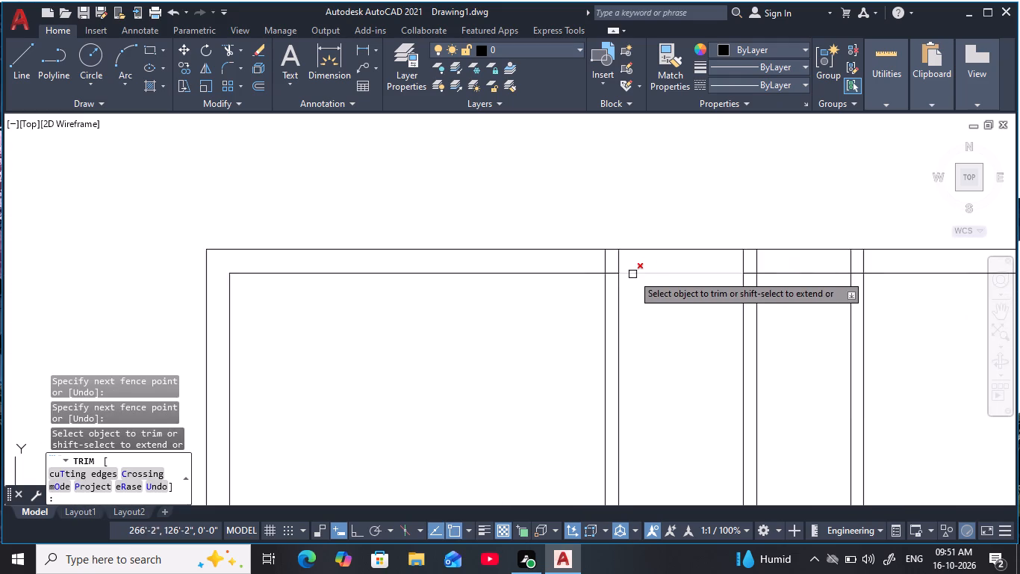
scroll(632, 280, "down", 2)
key("Escape")
key("Escape")
middle_click_drag(653, 343, 619, 297)
key("Escape")
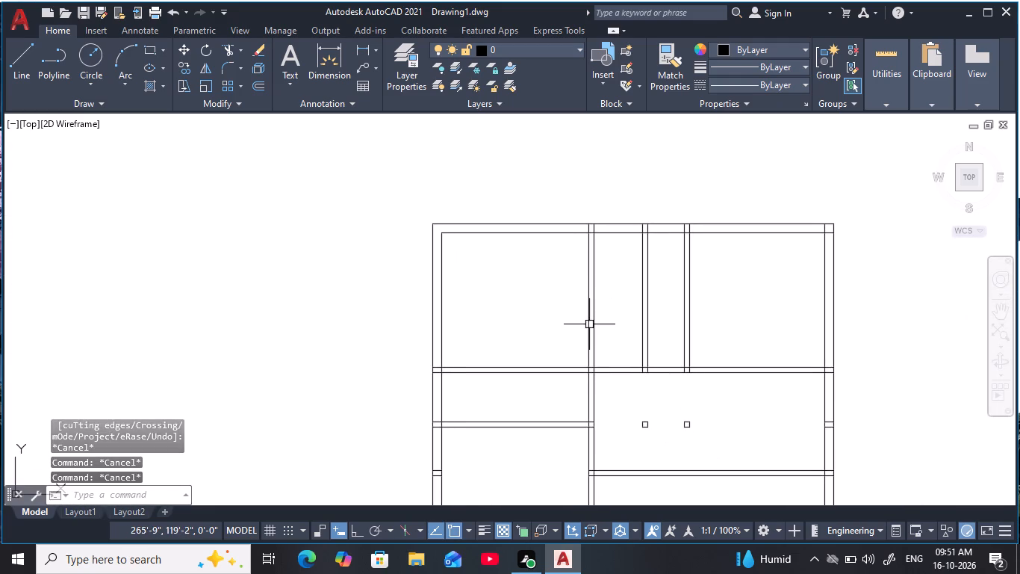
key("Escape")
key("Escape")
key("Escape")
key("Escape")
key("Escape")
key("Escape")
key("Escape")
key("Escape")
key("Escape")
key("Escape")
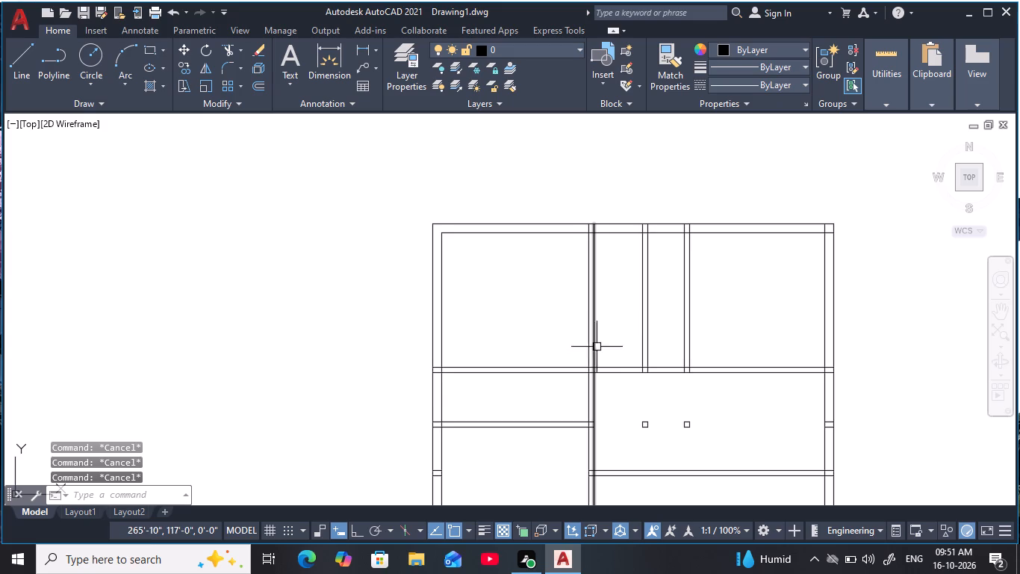
Offset the upper line of the horizontal wall below the top rooms 6" upward.
middle_click_drag(621, 348, 603, 324)
key("Escape")
key("Escape")
key("o")
key("space")
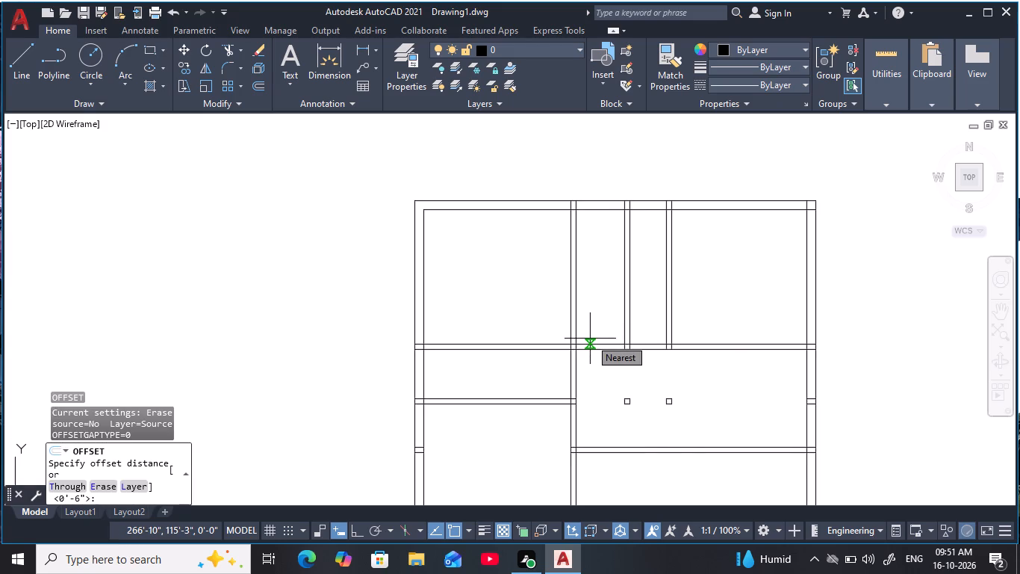
type("6")
key("space")
left_click(590, 344)
left_click(597, 285)
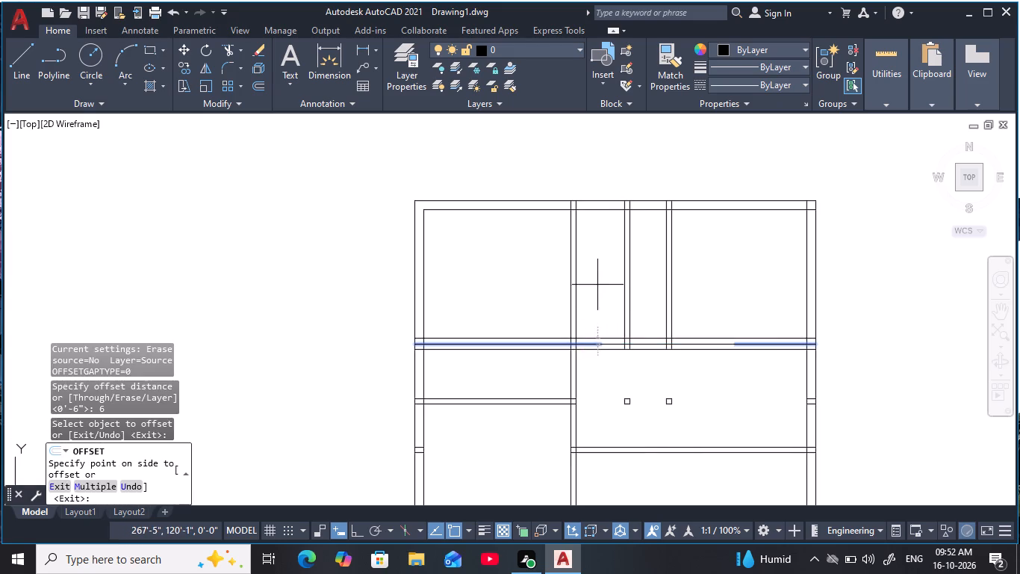
key("Escape")
key("Escape")
key("Escape")
key("Escape")
key("Escape")
key("Escape")
key("Escape")
key("Escape")
key("Escape")
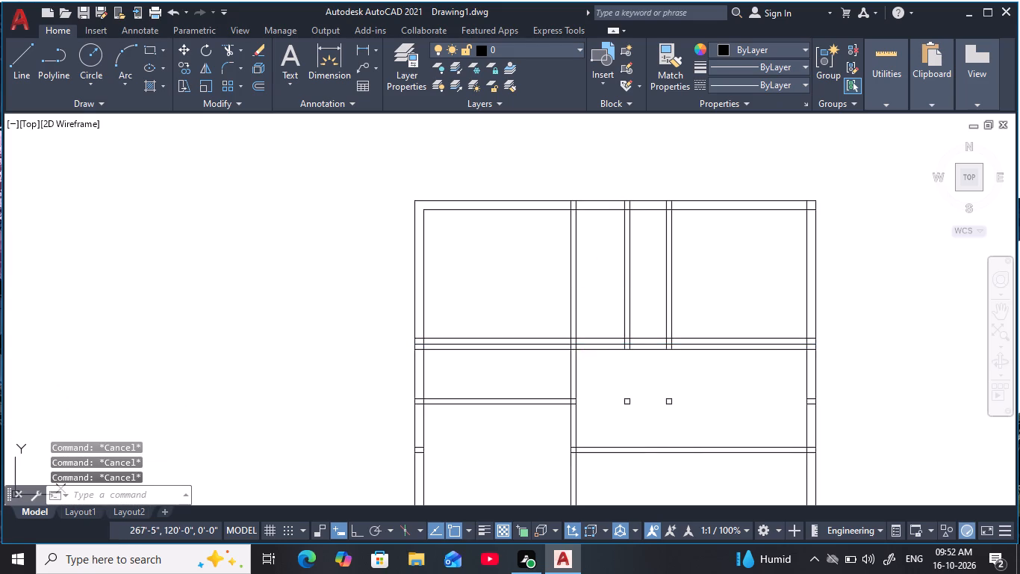
Offset the new line above the horizontal wall 3' upward to mark the far side of the openings.
type("O")
key("space")
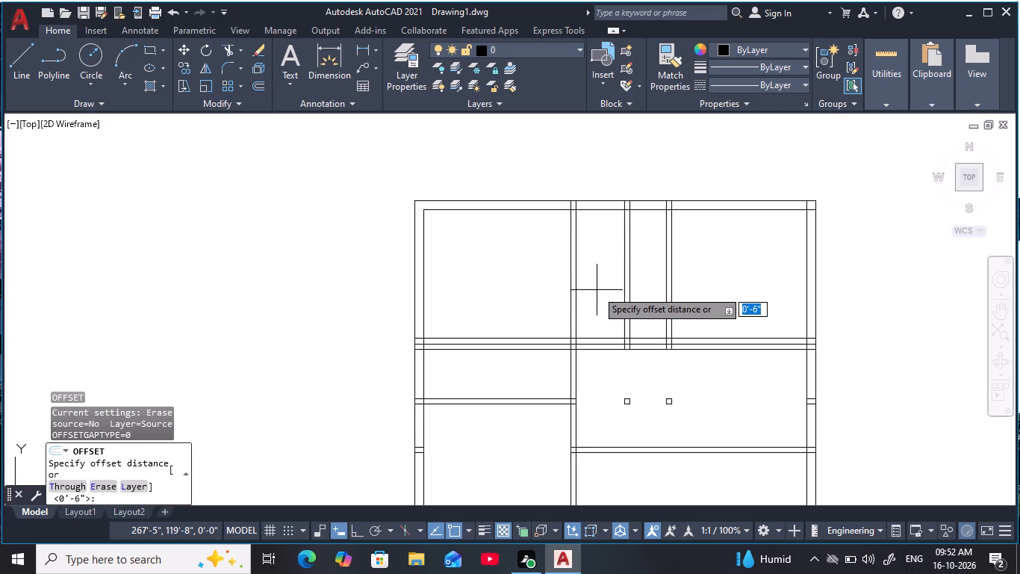
key("3")
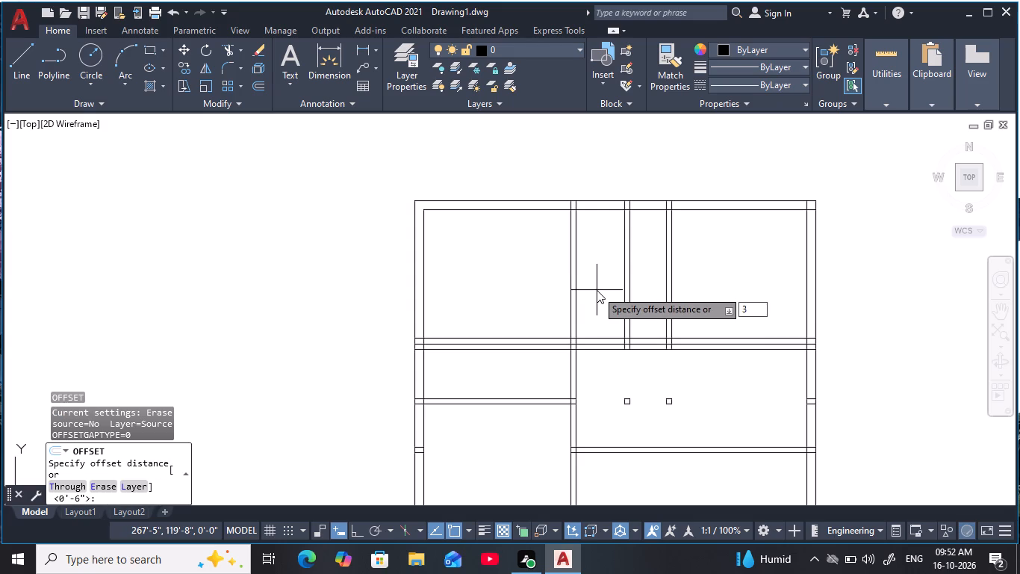
key("apostrophe")
key("space")
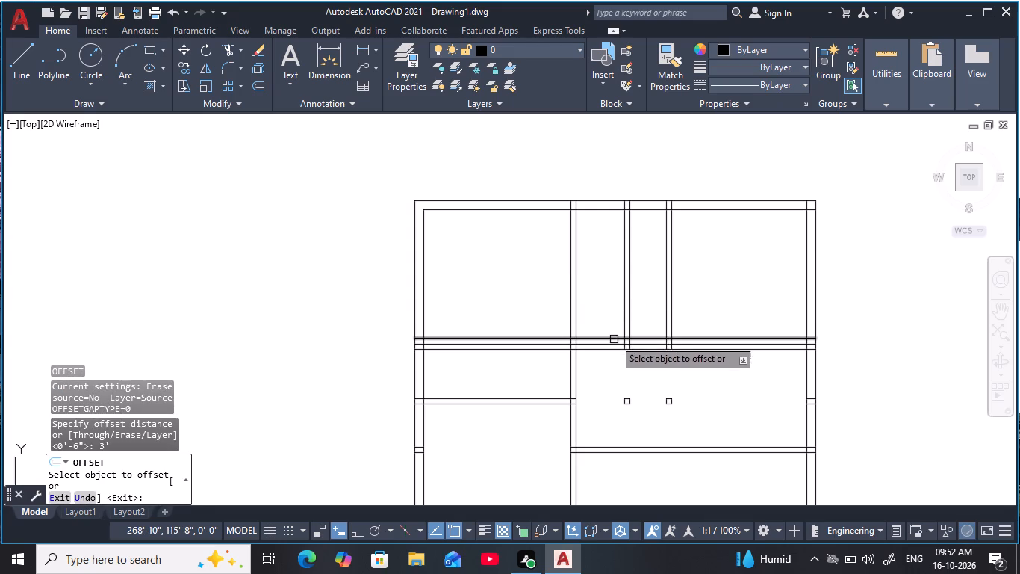
left_click(614, 339)
left_click(613, 266)
key("Escape")
key("Escape")
key("Escape")
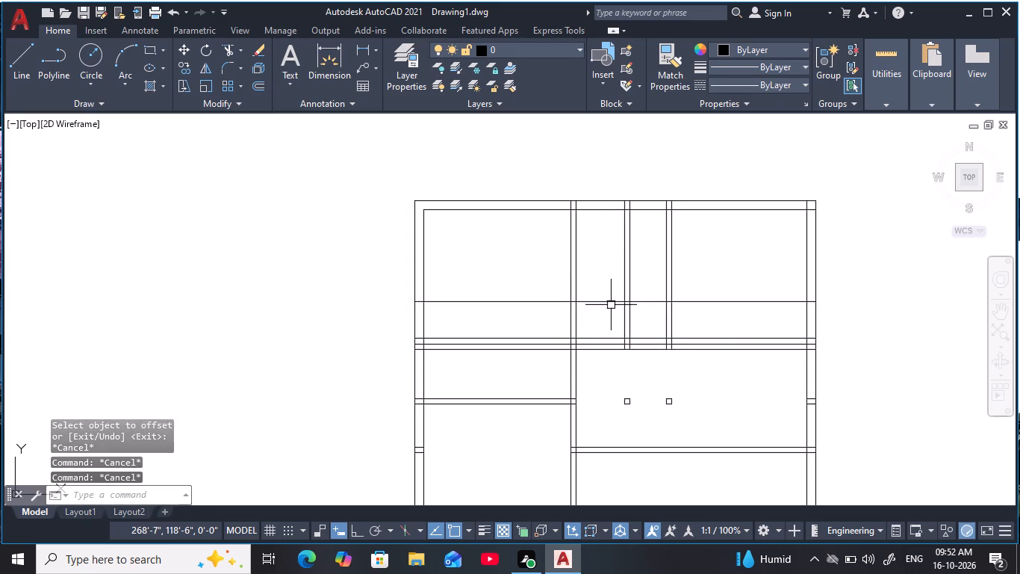
key("Escape")
key("Escape")
key("Escape")
key("Escape")
key("Escape")
key("Escape")
key("Escape")
key("Escape")
key("Escape")
key("Escape")
key("Escape")
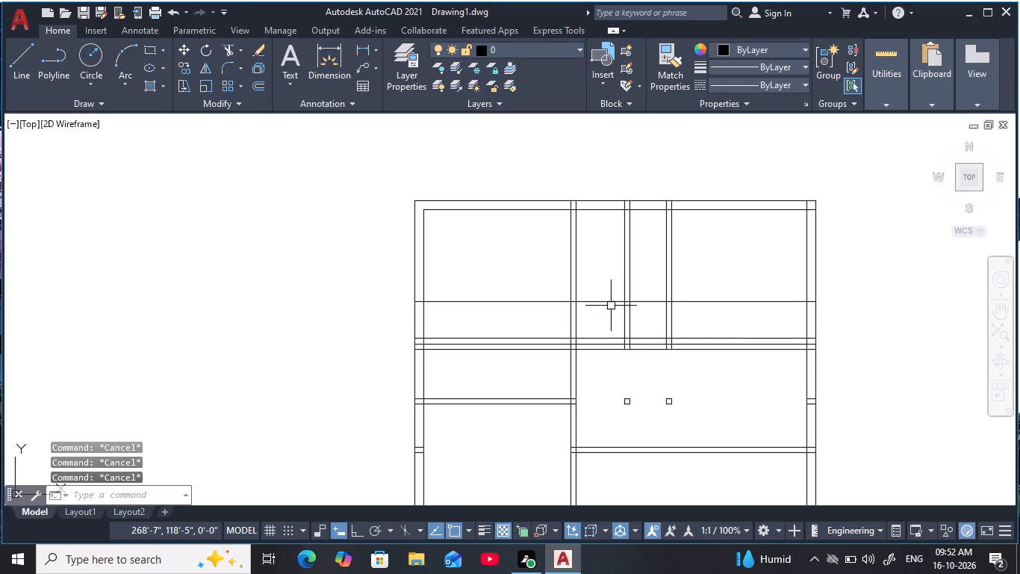
Trim the leftmost top partition between the two offset lines with their adjoining segments, and cut the horizontal wall across the passage beside it.
type("TR")
key("space")
key("space")
left_click(557, 314)
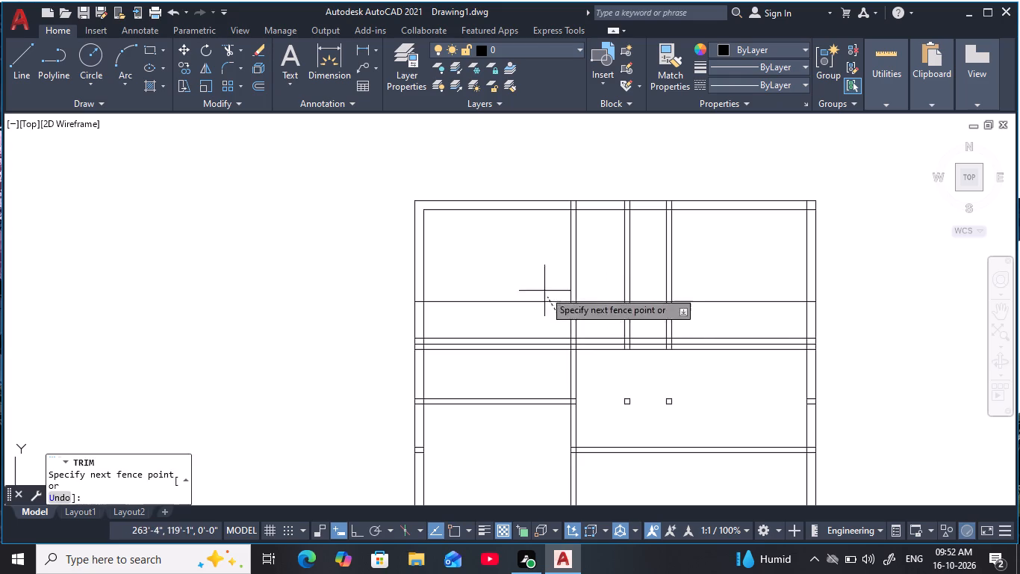
left_click(541, 286)
left_click(594, 320)
left_click(550, 316)
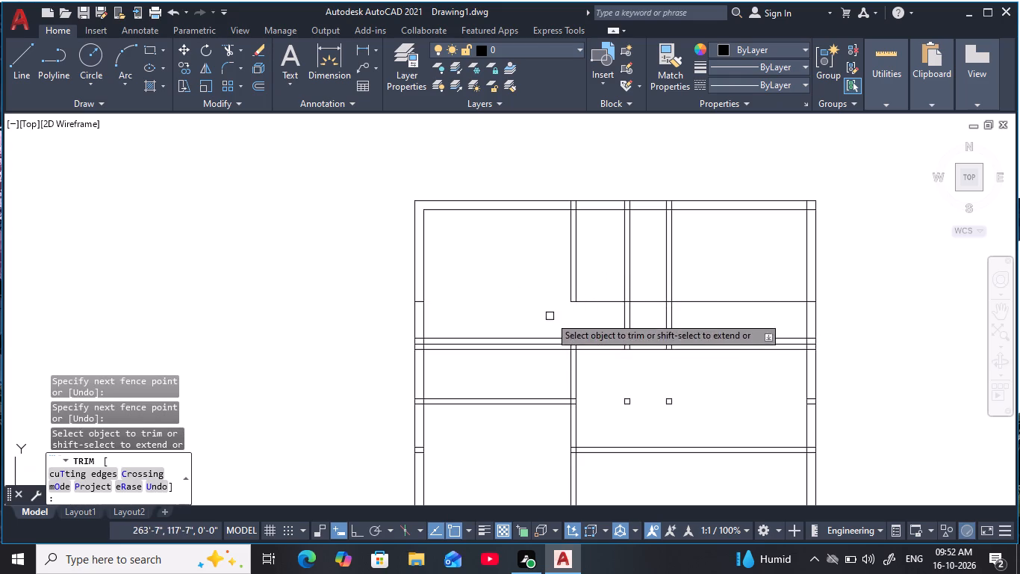
left_click(552, 337)
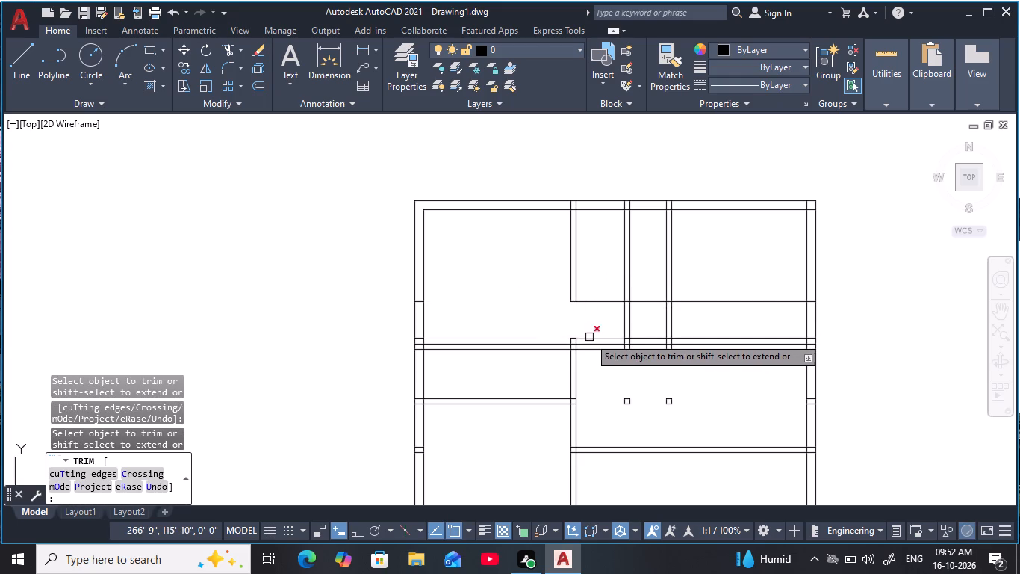
left_click(589, 337)
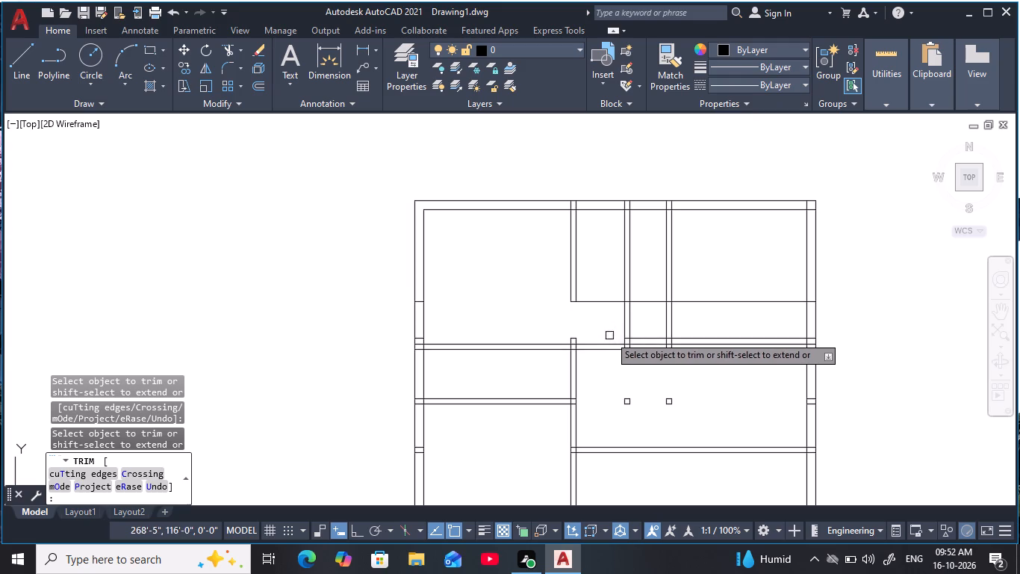
left_click_drag(603, 333, 598, 368)
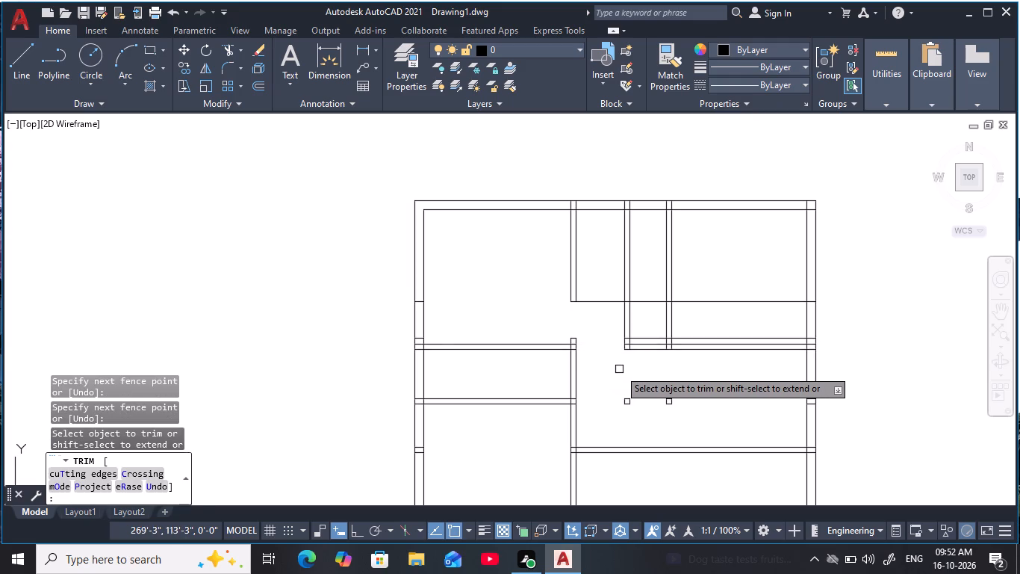
Trim the other two top partitions between the offset lines, and remove the offset line segments beside the rightmost partition.
left_click(647, 338)
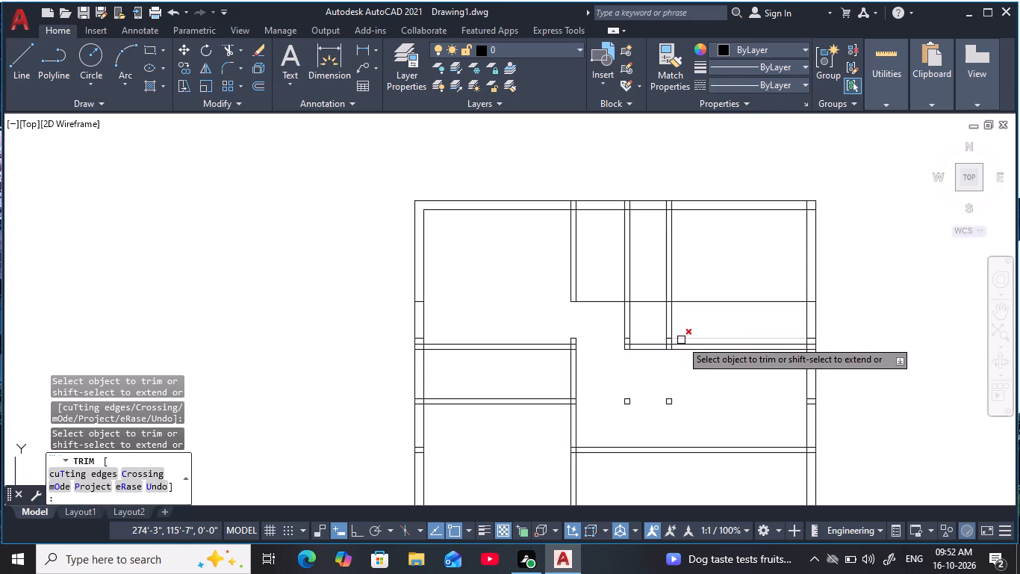
left_click(682, 340)
left_click(682, 322)
left_click(651, 326)
left_click(701, 307)
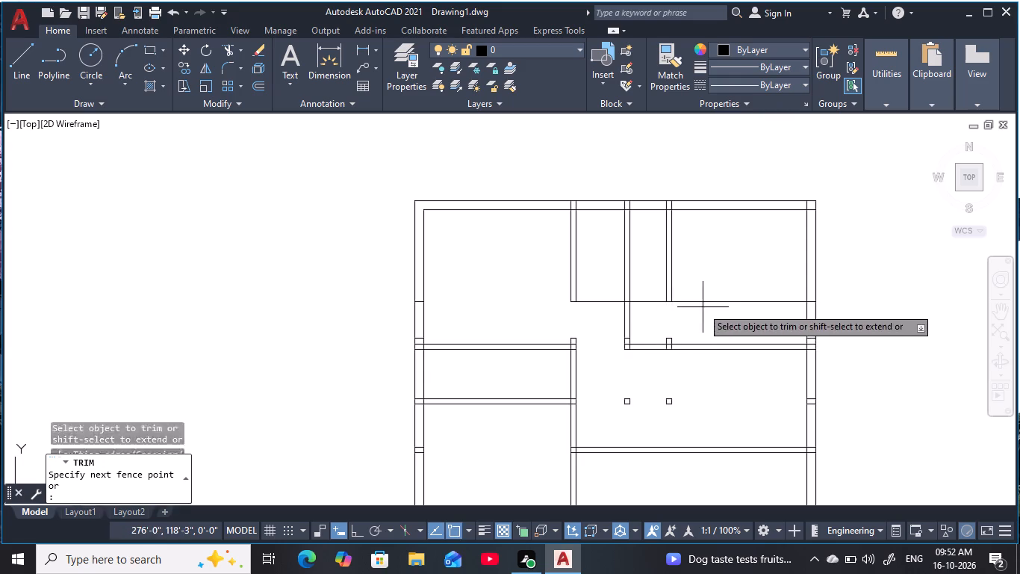
left_click(703, 290)
left_click_drag(656, 323, 646, 323)
left_click(610, 327)
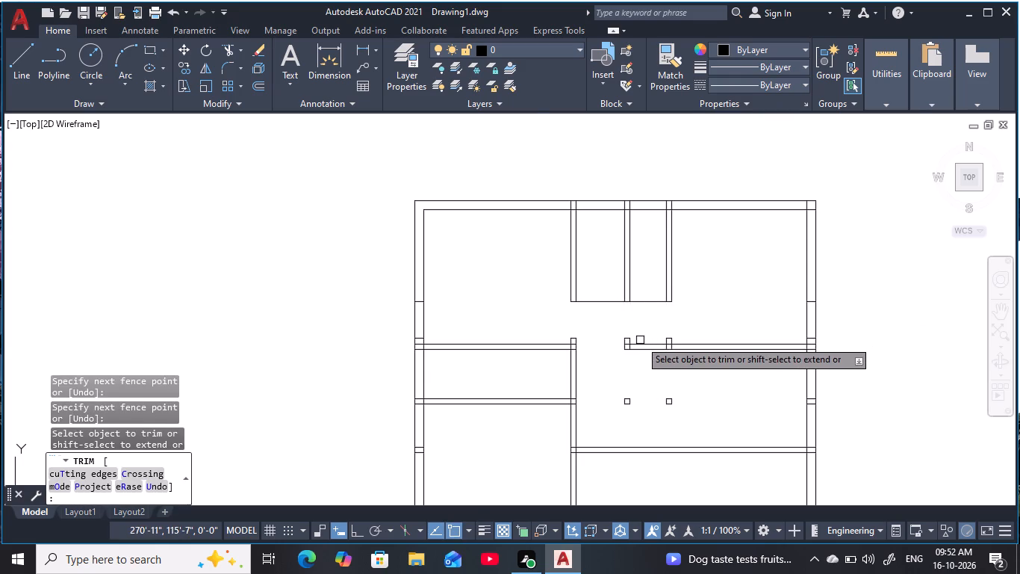
Trim the middle partition's stub above the horizontal wall and the remaining offset line segments between the partitions' lower ends.
scroll(640, 340, "up", 2)
middle_click_drag(640, 340, 659, 305)
left_click(648, 312)
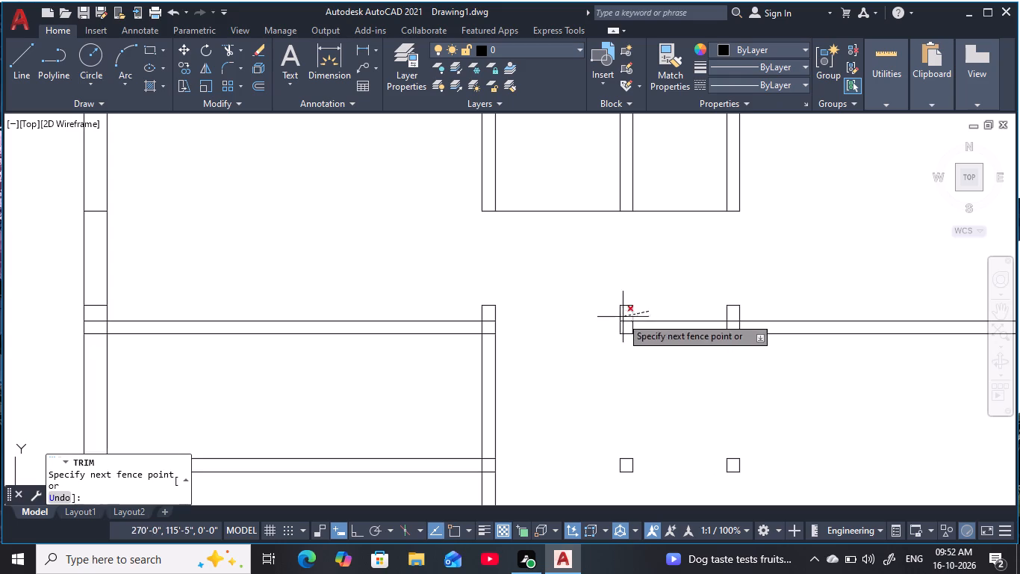
left_click(609, 318)
left_click(625, 308)
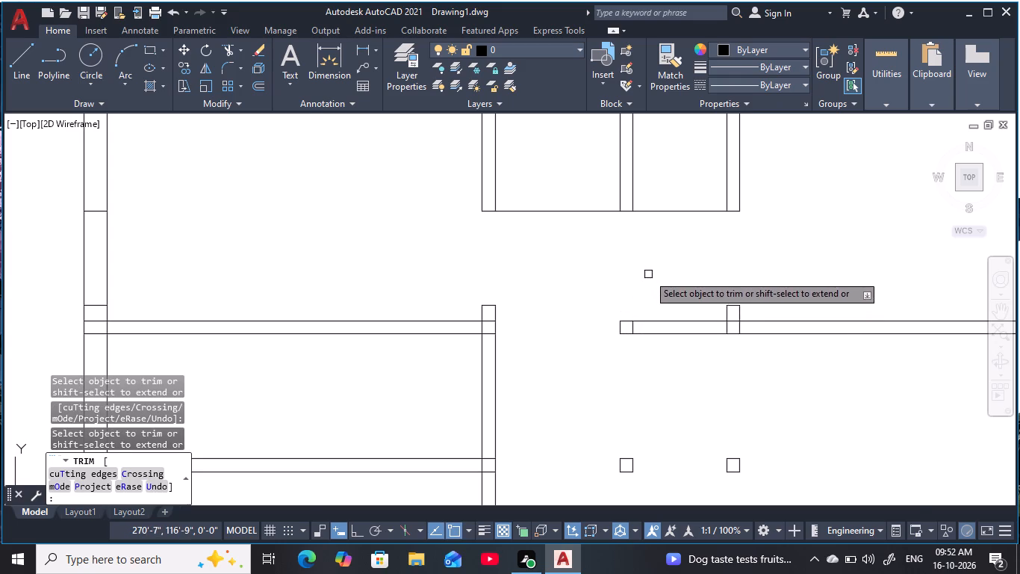
scroll(645, 271, "down", 1)
middle_click_drag(645, 271, 650, 295)
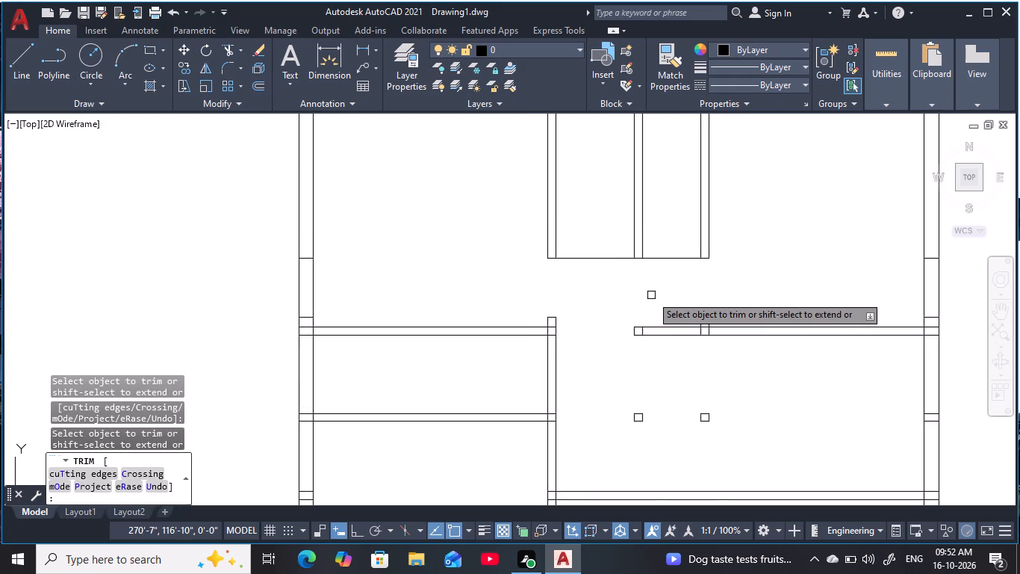
scroll(652, 297, "down", 1)
middle_click_drag(652, 297, 644, 321)
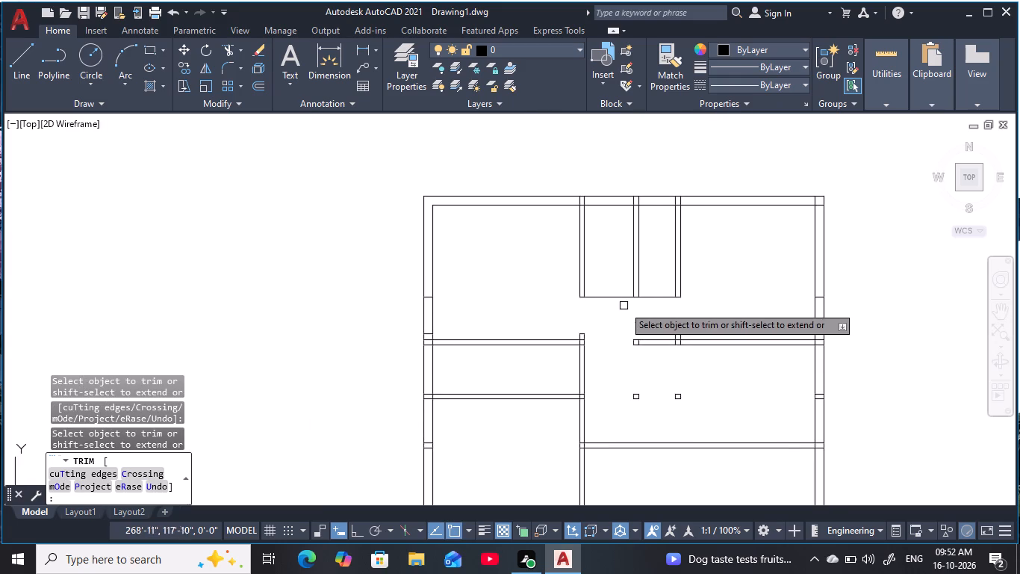
left_click(621, 297)
left_click(662, 298)
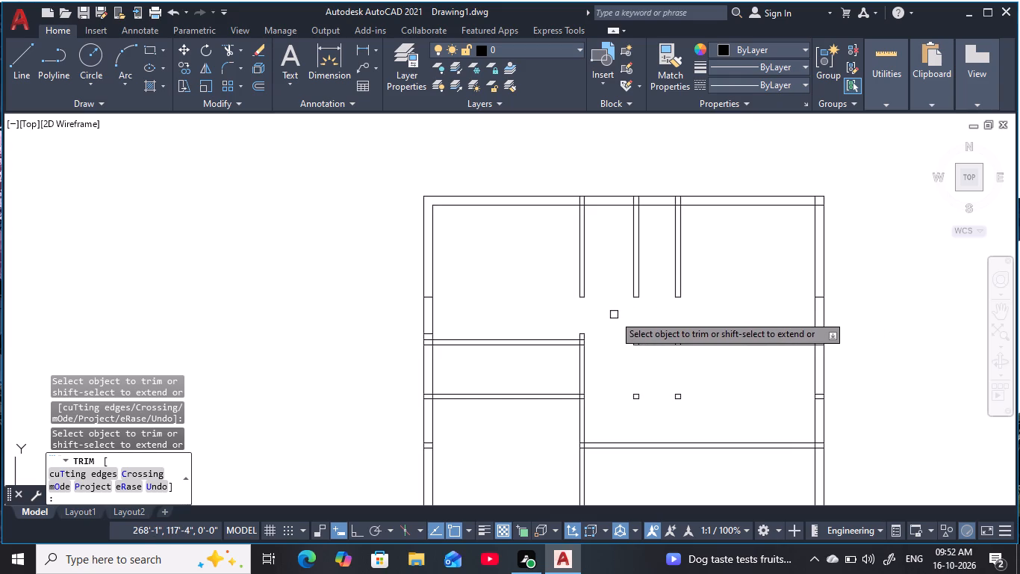
key("Escape")
key("Escape")
key("Escape")
key("Escape")
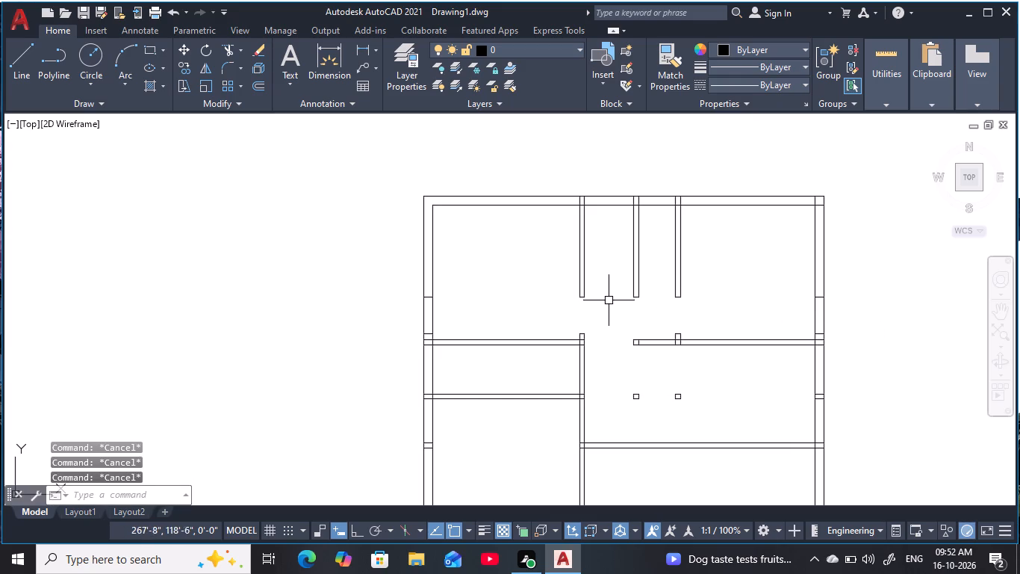
key("Escape")
key("Escape")
key("Escape")
Offset the inner line of the top outer wall 7' downward across the top rooms.
key("o")
key("space")
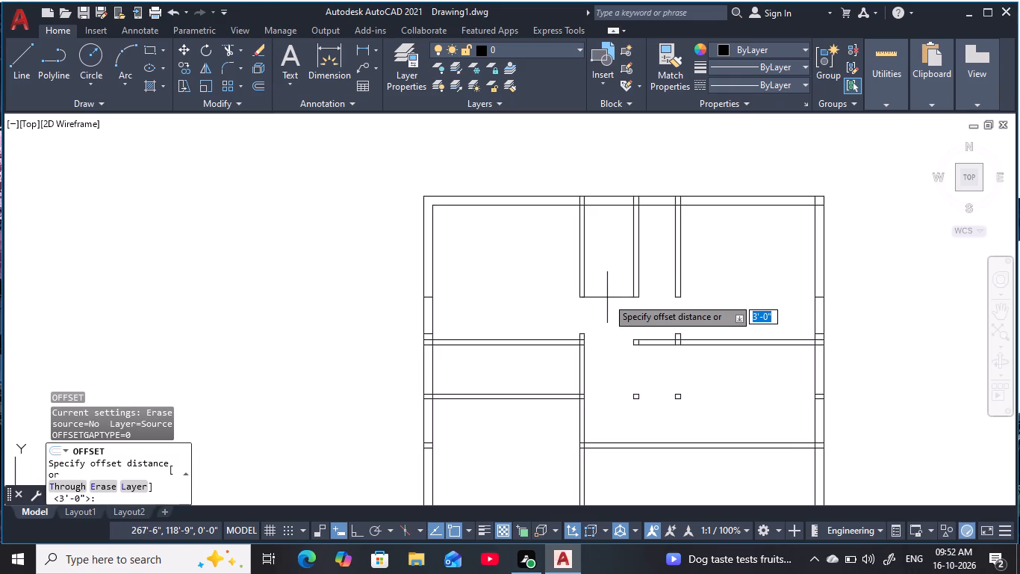
type("7'")
key("space")
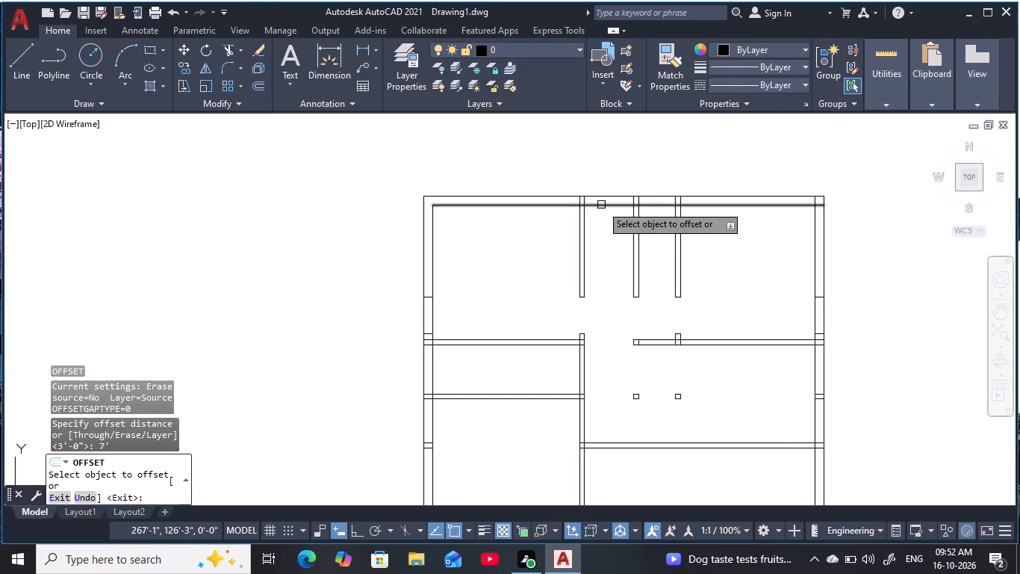
left_click(603, 205)
left_click(615, 309)
key("Escape")
key("Escape")
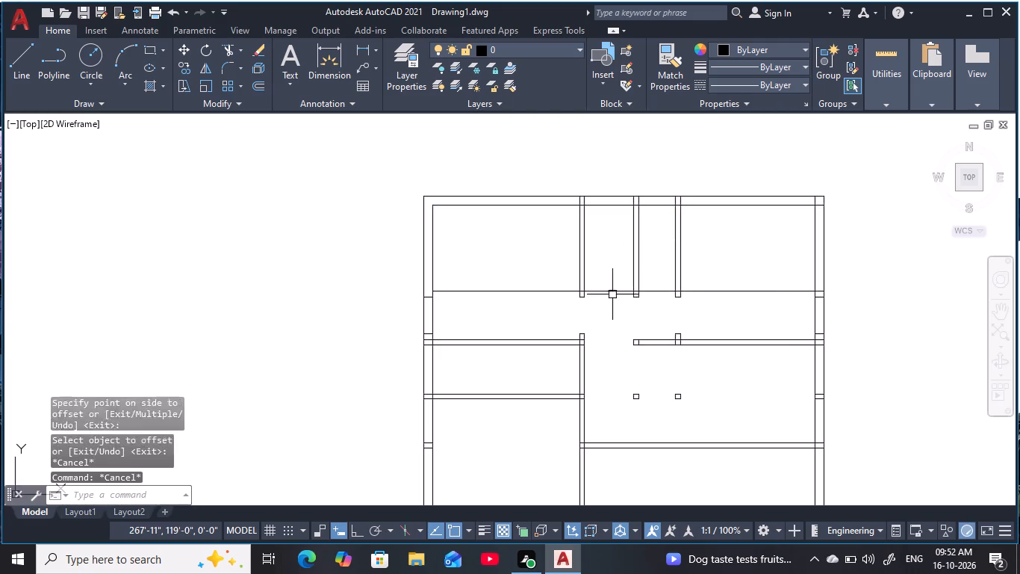
key("Escape")
key("Escape")
key("Escape")
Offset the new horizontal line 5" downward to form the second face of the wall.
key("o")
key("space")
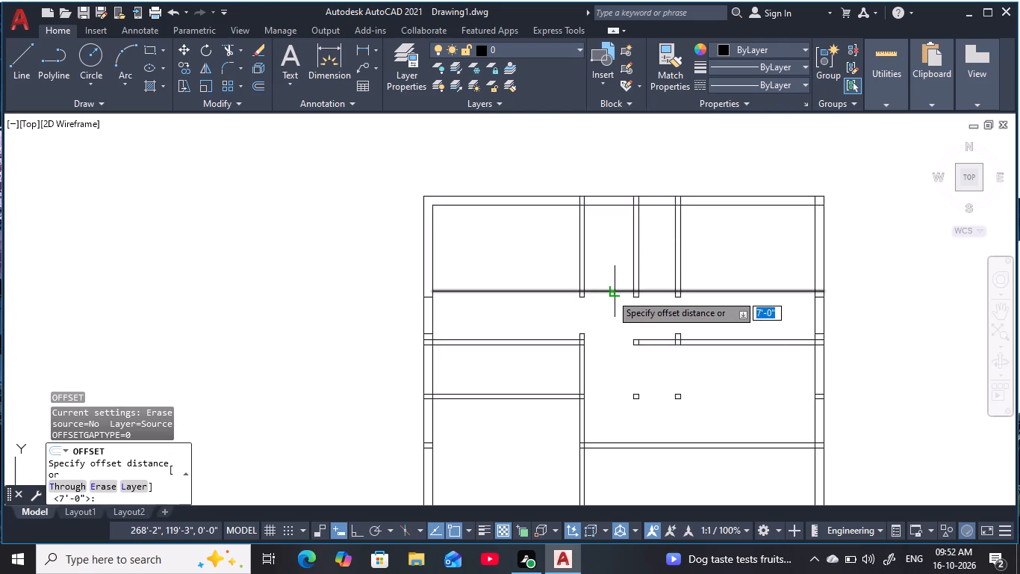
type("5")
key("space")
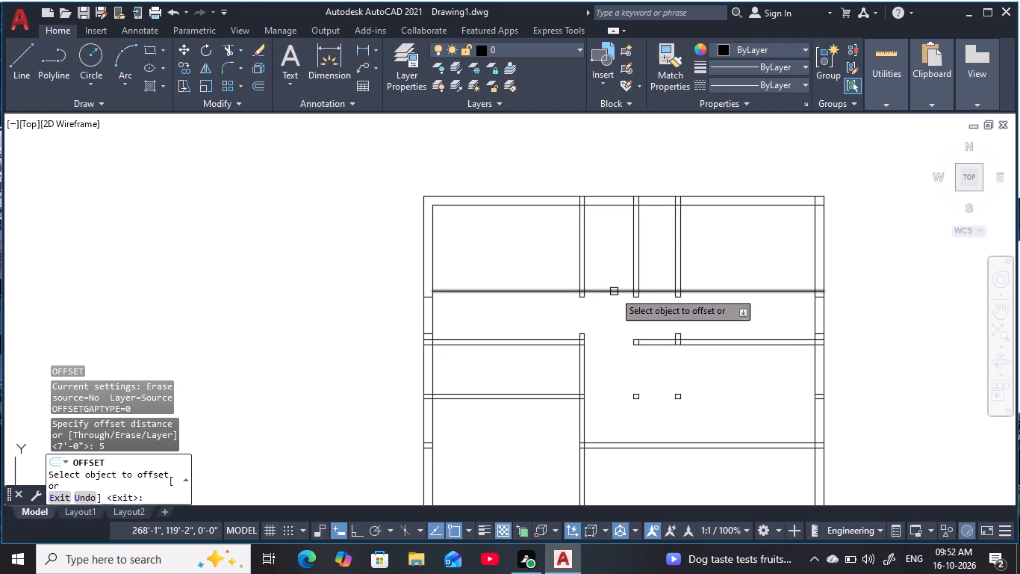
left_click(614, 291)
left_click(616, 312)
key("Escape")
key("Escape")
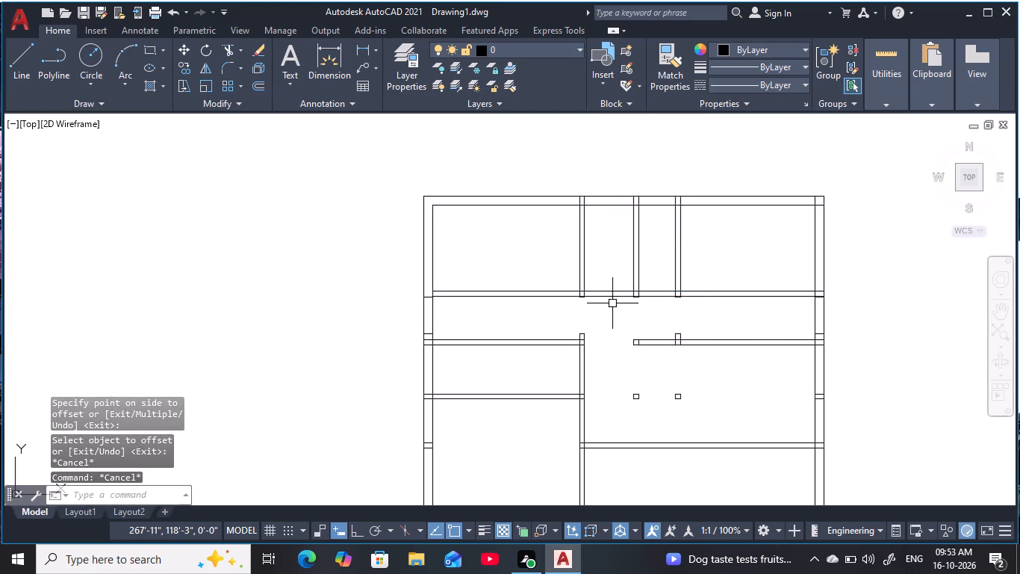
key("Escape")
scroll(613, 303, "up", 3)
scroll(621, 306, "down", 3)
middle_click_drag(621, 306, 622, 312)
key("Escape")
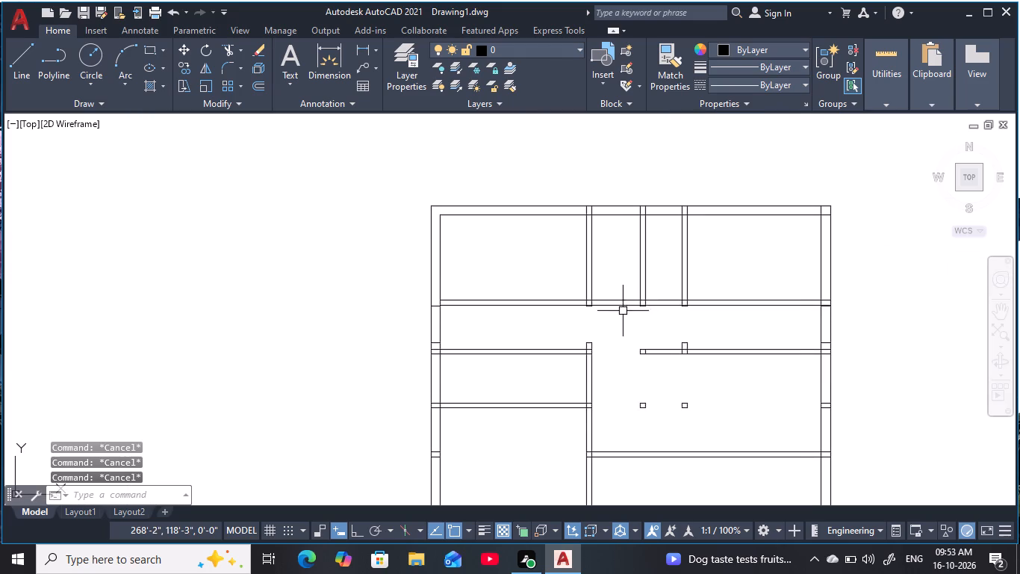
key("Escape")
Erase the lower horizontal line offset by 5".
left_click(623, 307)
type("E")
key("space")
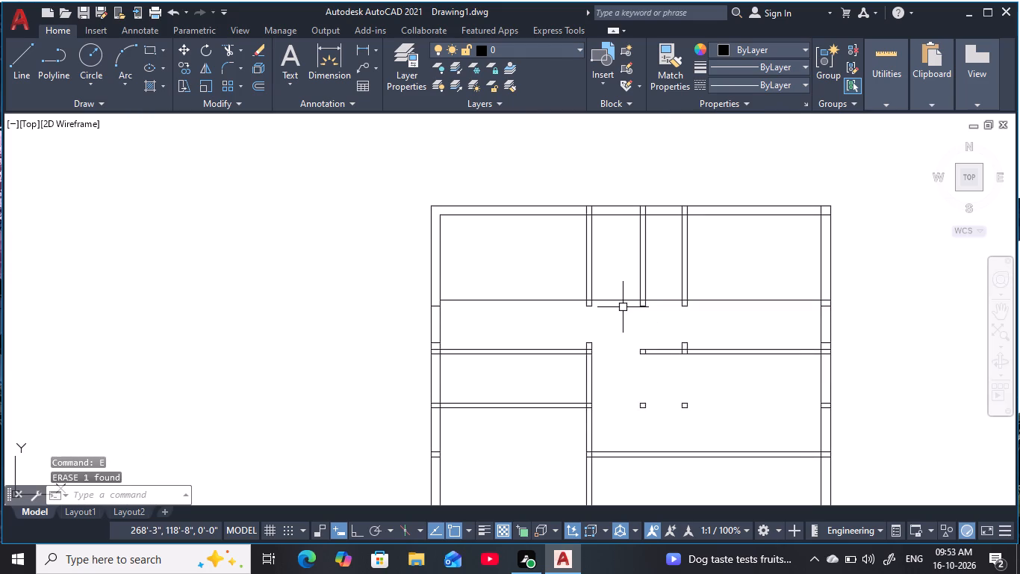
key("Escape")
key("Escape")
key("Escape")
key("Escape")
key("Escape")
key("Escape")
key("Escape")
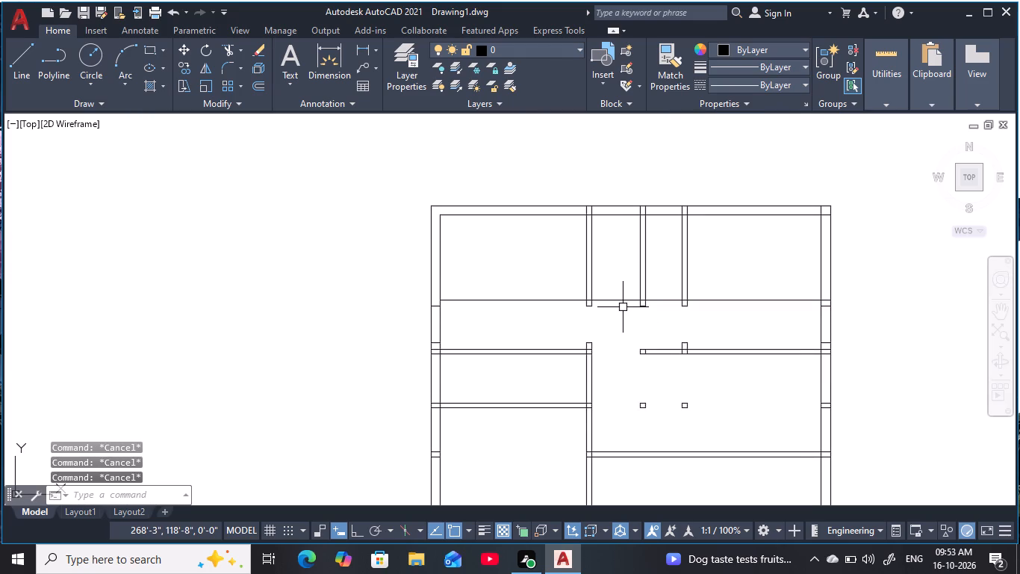
Offset the horizontal line crossing the top rooms 6" downward to form the wall's second face.
type("O 6")
key("space")
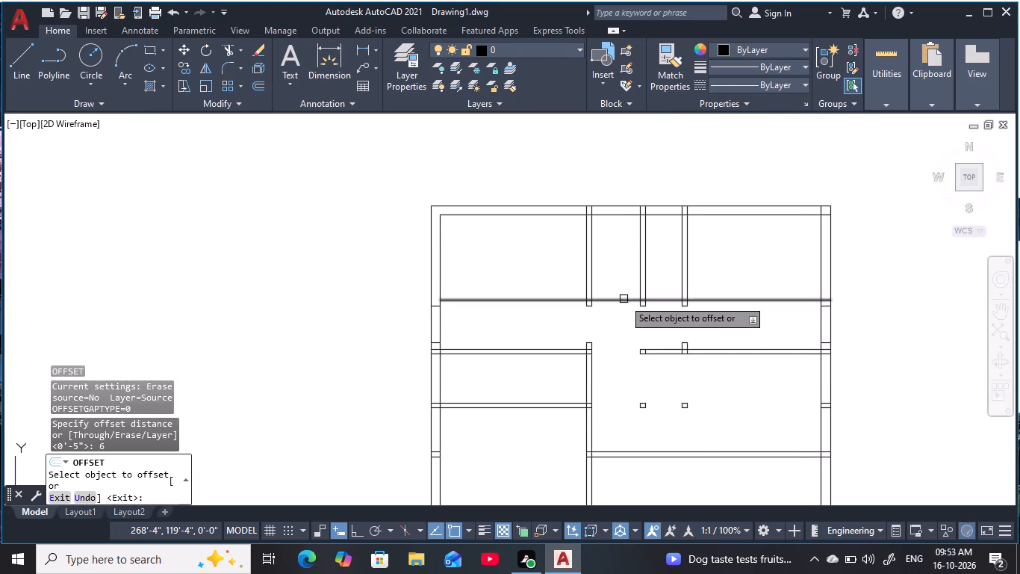
left_click(623, 299)
left_click(623, 324)
key("Escape")
scroll(616, 303, "up", 5)
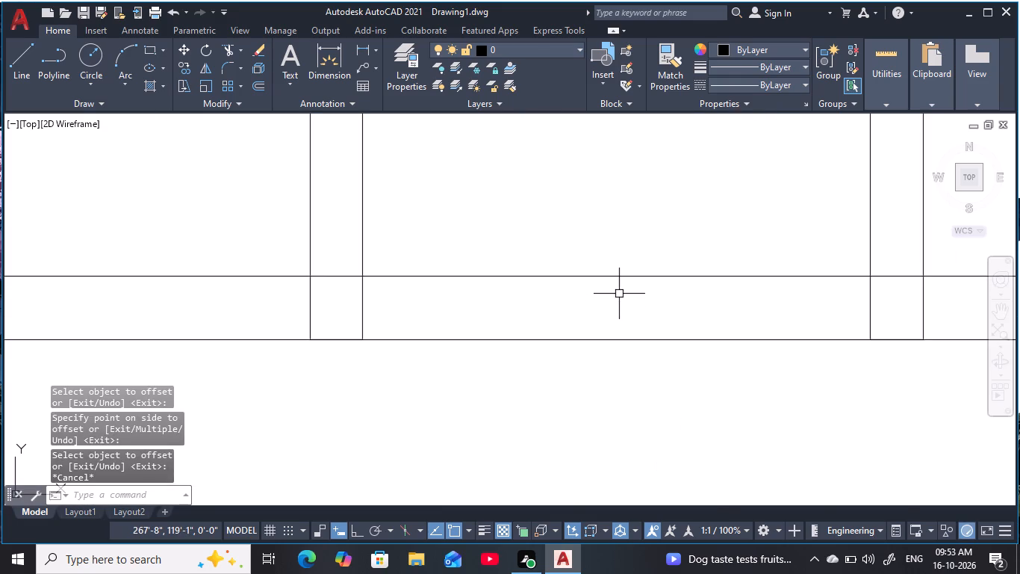
scroll(620, 293, "down", 7)
key("Escape")
key("Escape")
scroll(623, 309, "up", 1)
middle_click_drag(628, 318, 620, 336)
key("Escape")
key("Escape")
key("Escape")
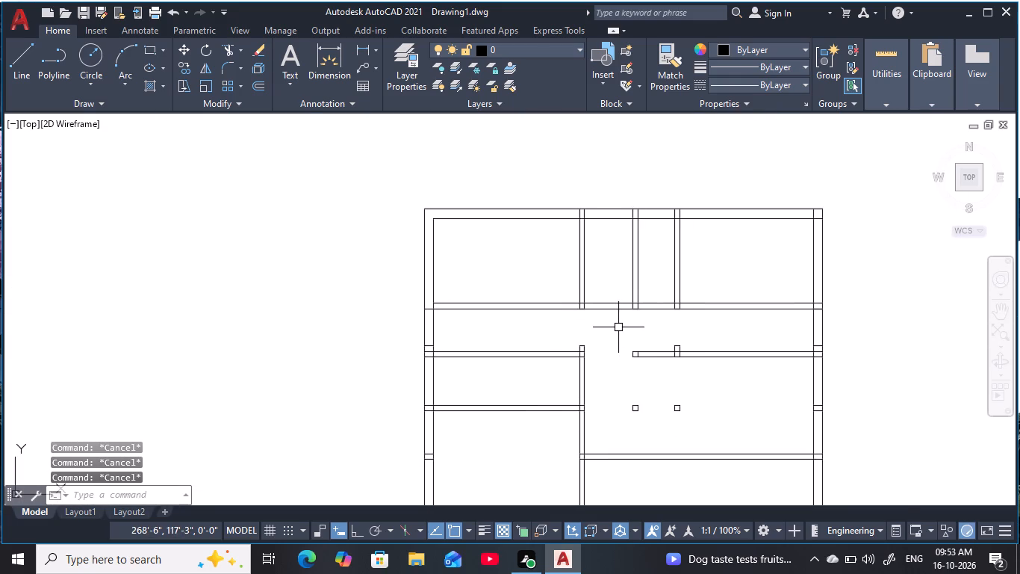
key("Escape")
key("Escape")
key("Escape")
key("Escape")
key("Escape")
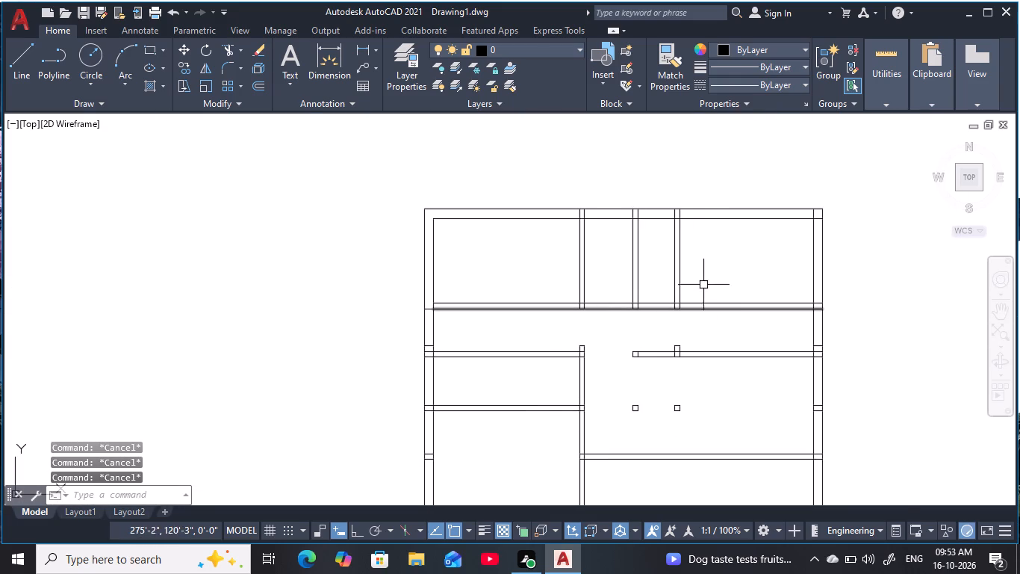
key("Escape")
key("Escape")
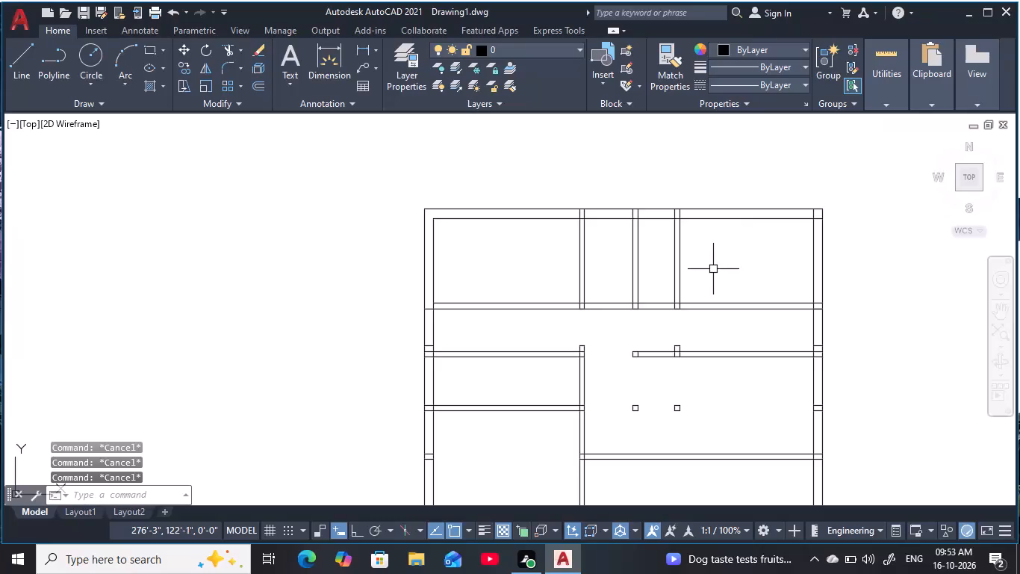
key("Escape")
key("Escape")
Offset the inner line of the top outer wall 4' downward across the top rooms.
key("o")
key("space")
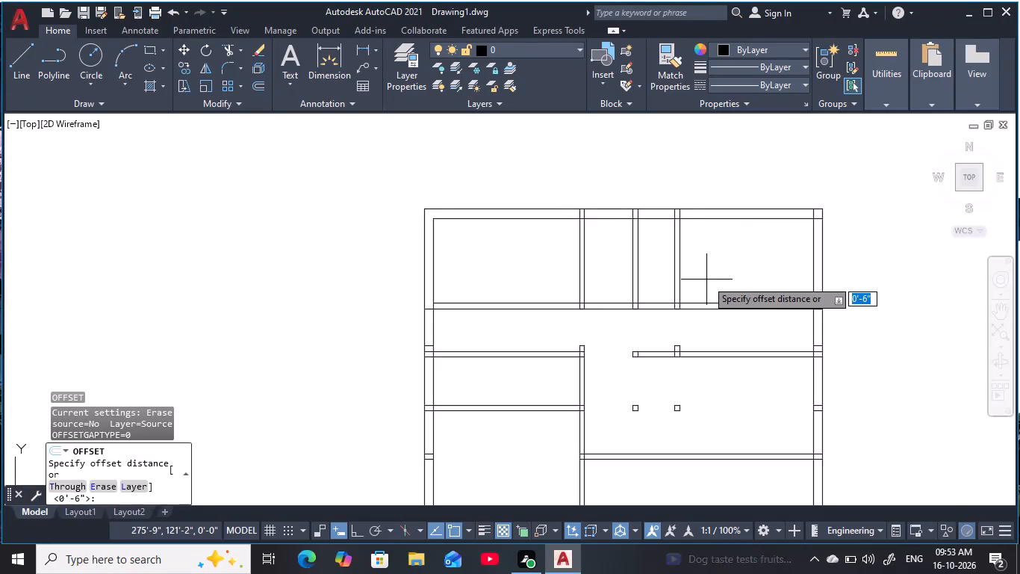
key("4")
key("apostrophe")
key("space")
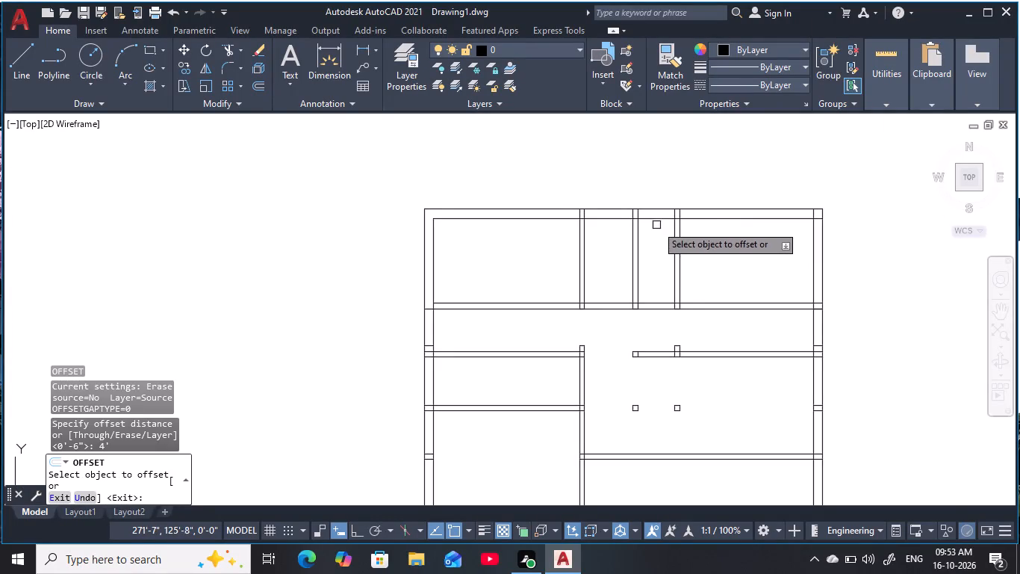
left_click(657, 220)
left_click(662, 290)
key("Escape")
key("Escape")
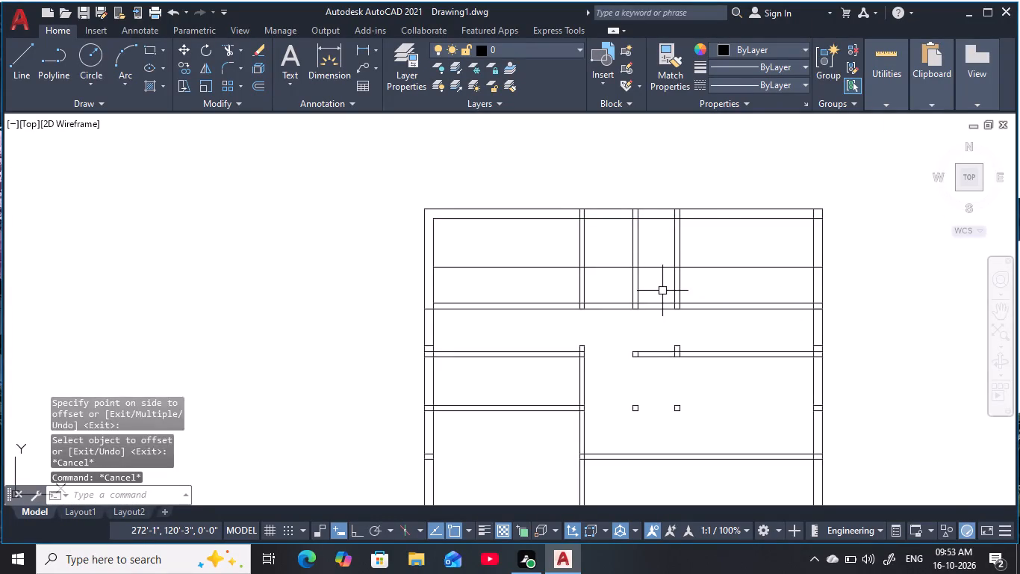
key("Escape")
key("Escape")
key("Escape")
Offset the new horizontal line 5" downward to form the second face of the wall.
key("o")
key("space")
type("5")
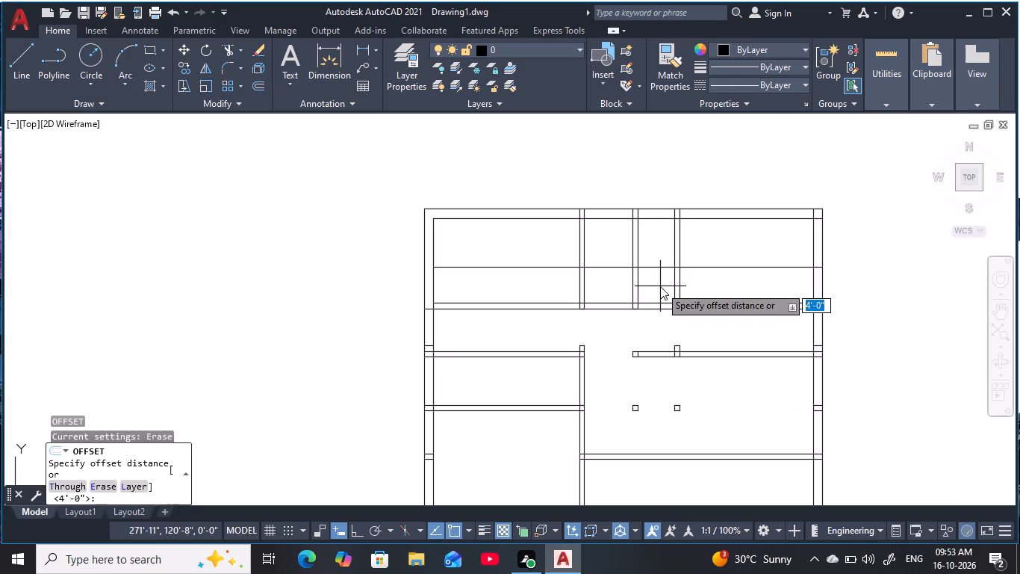
key("space")
left_click(663, 265)
left_click(663, 308)
key("Escape")
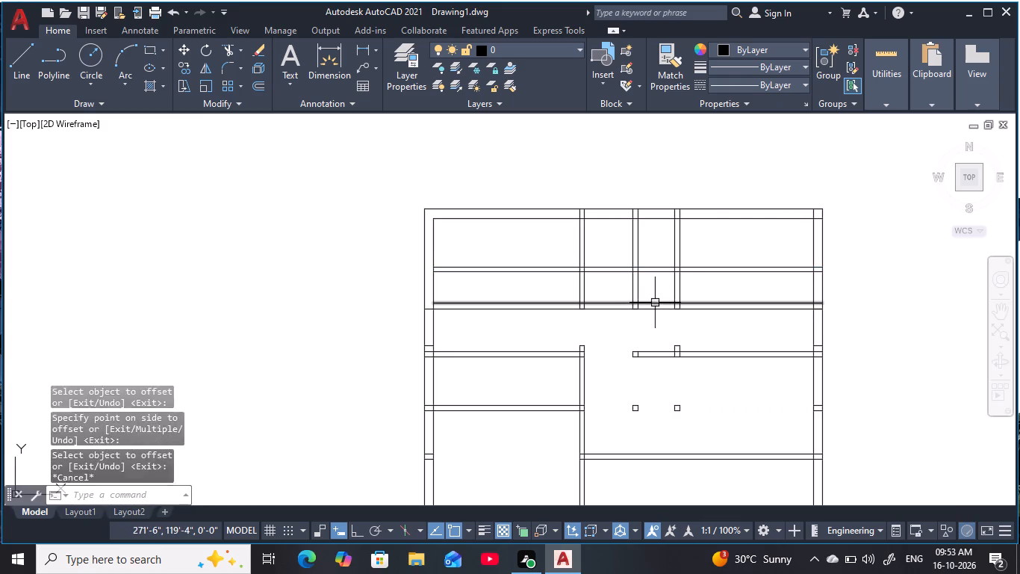
key("Escape")
key("Escape")
key("Escape")
key("Escape")
key("Escape")
Trim both new cross walls from the large top-left and top-right rooms, the upper from the first narrow bay and the lower from the second.
type("TR")
key("space")
key("space")
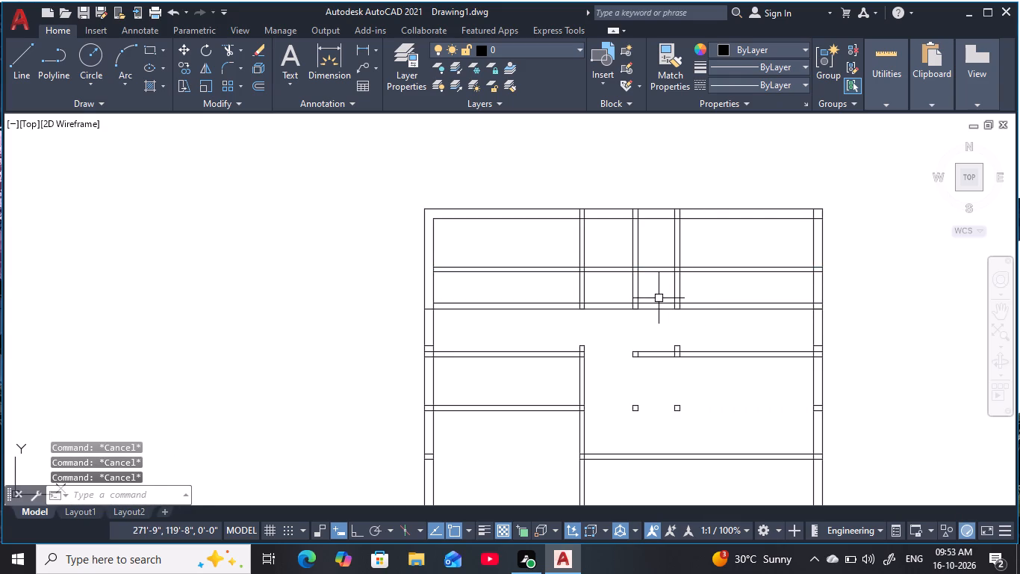
left_click_drag(549, 321, 547, 312)
left_click(527, 260)
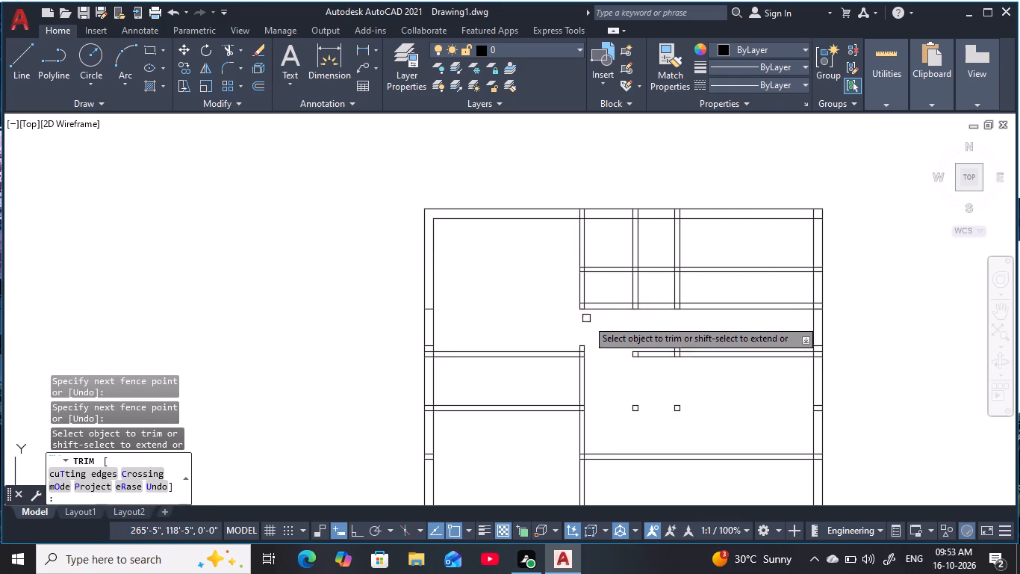
left_click(606, 281)
left_click(603, 259)
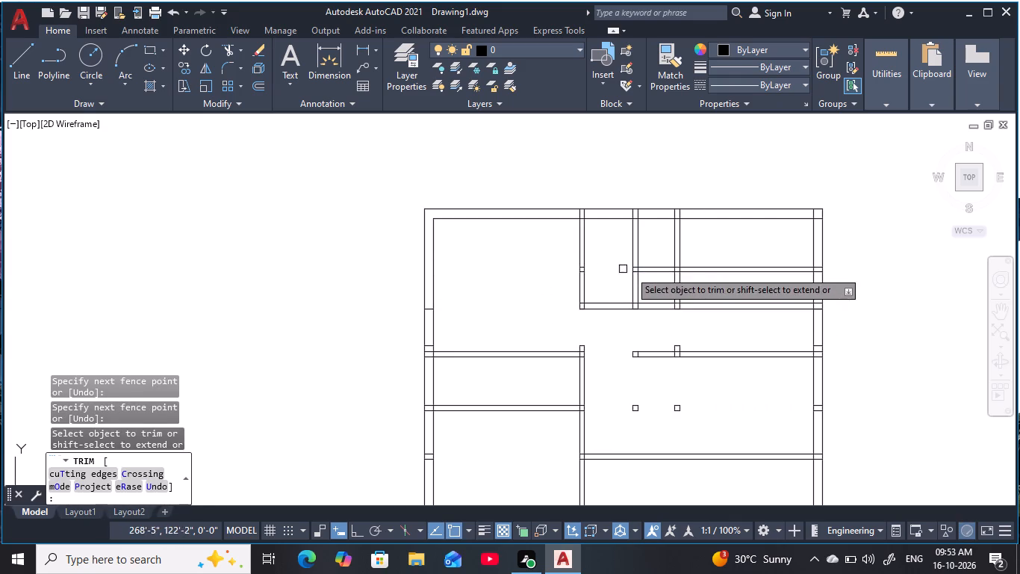
left_click(660, 321)
left_click(653, 302)
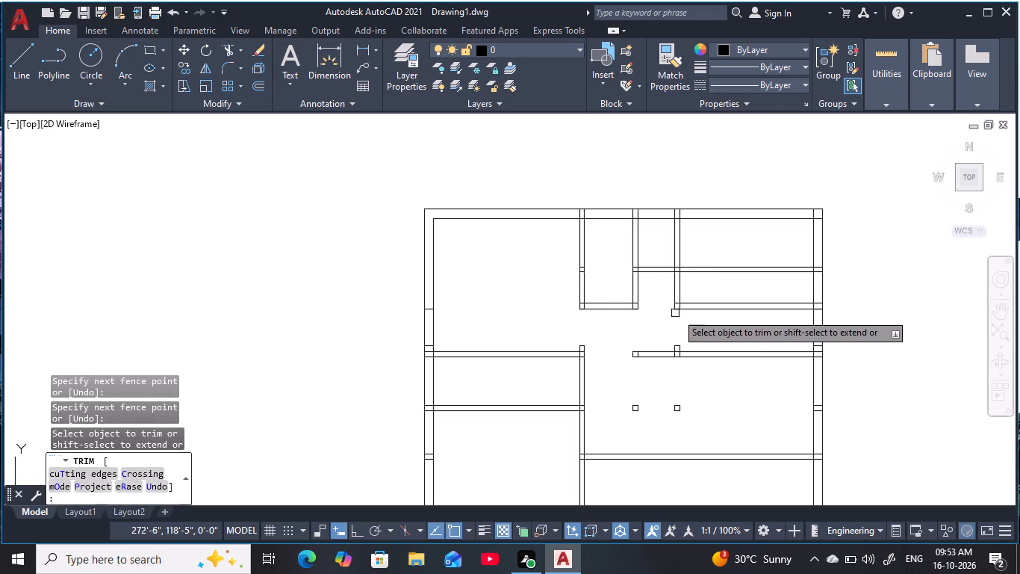
left_click(725, 328)
left_click(717, 296)
left_click(724, 288)
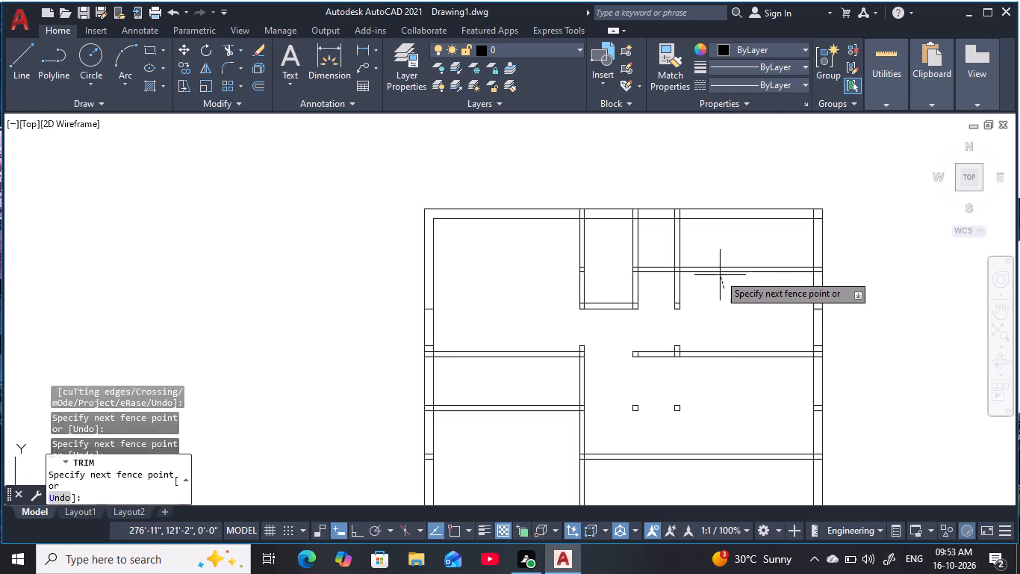
left_click(717, 268)
left_click(742, 268)
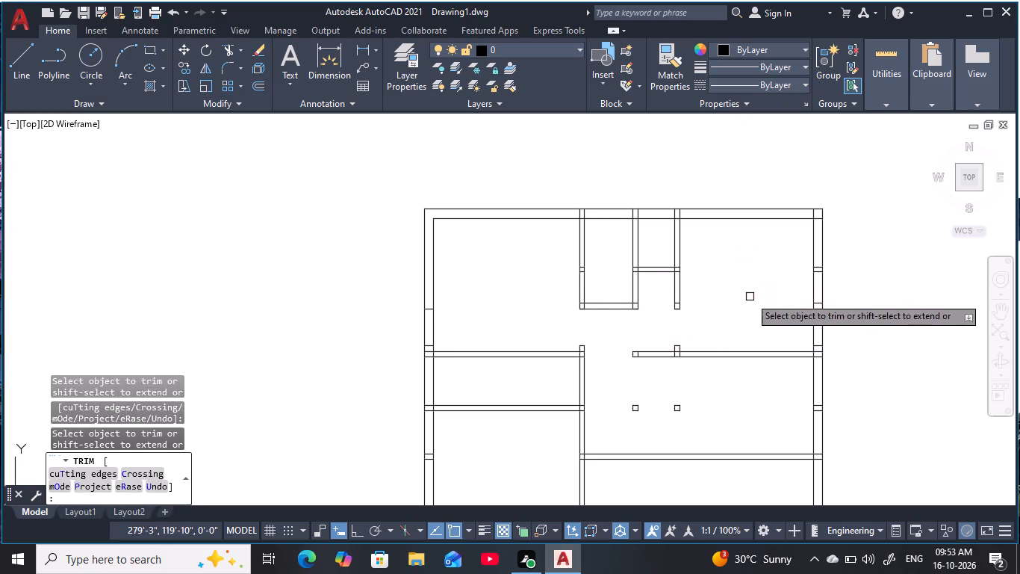
scroll(750, 297, "down", 1)
middle_click_drag(745, 292, 744, 288)
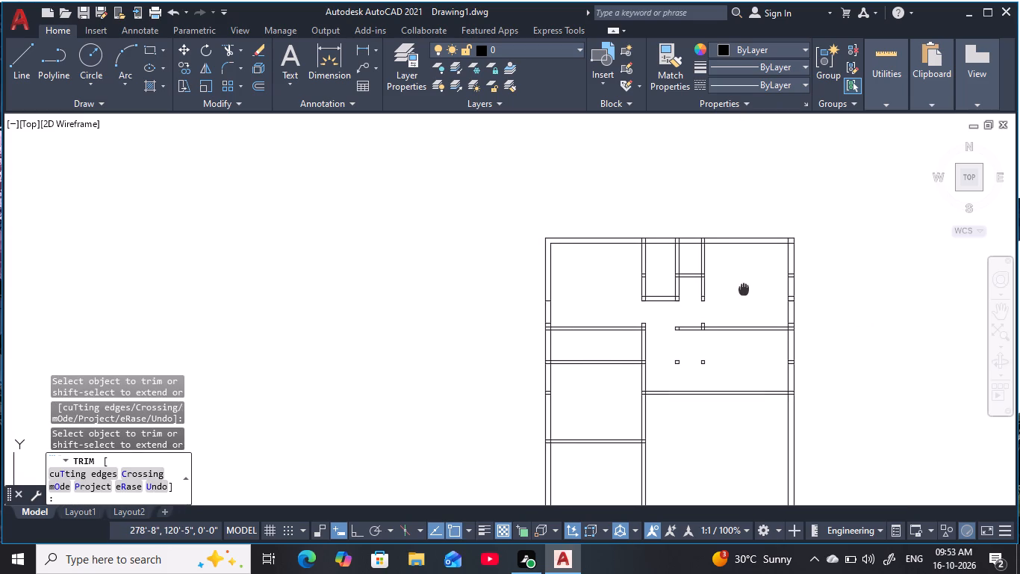
middle_click_drag(744, 288, 748, 300)
middle_click_drag(703, 355, 693, 318)
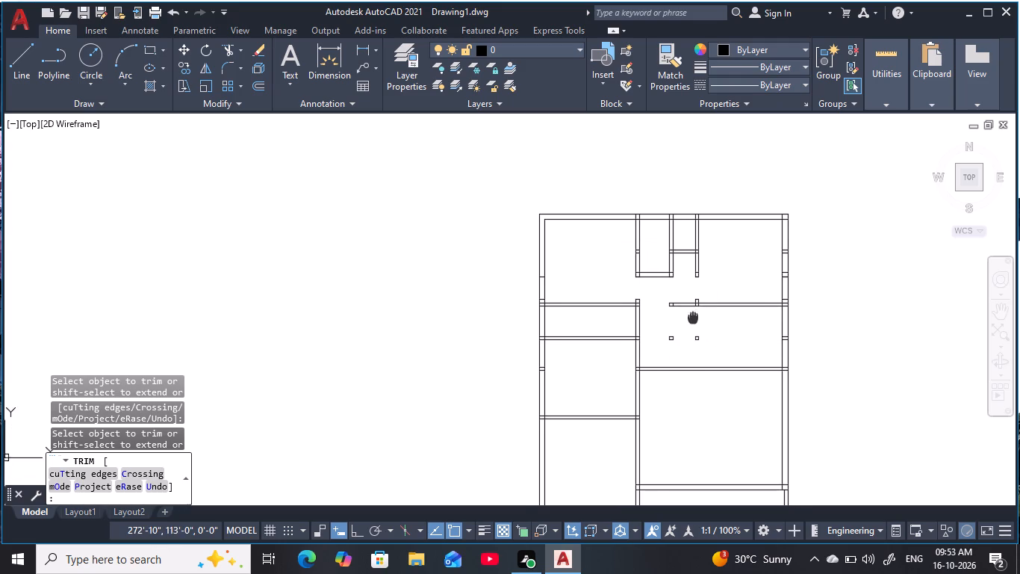
middle_click_drag(693, 318, 700, 306)
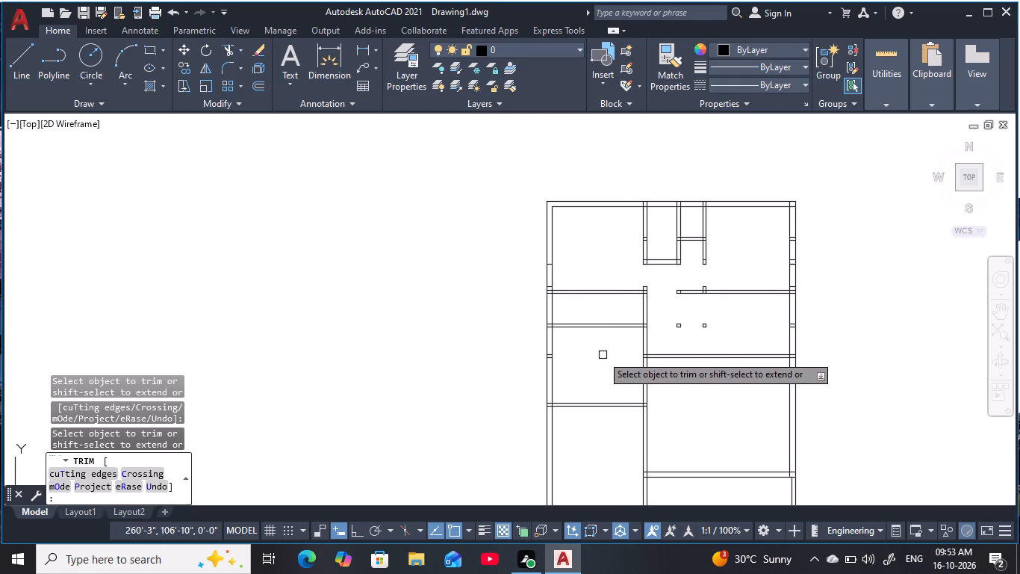
key("Escape")
key("Escape")
key("Escape")
key("Escape")
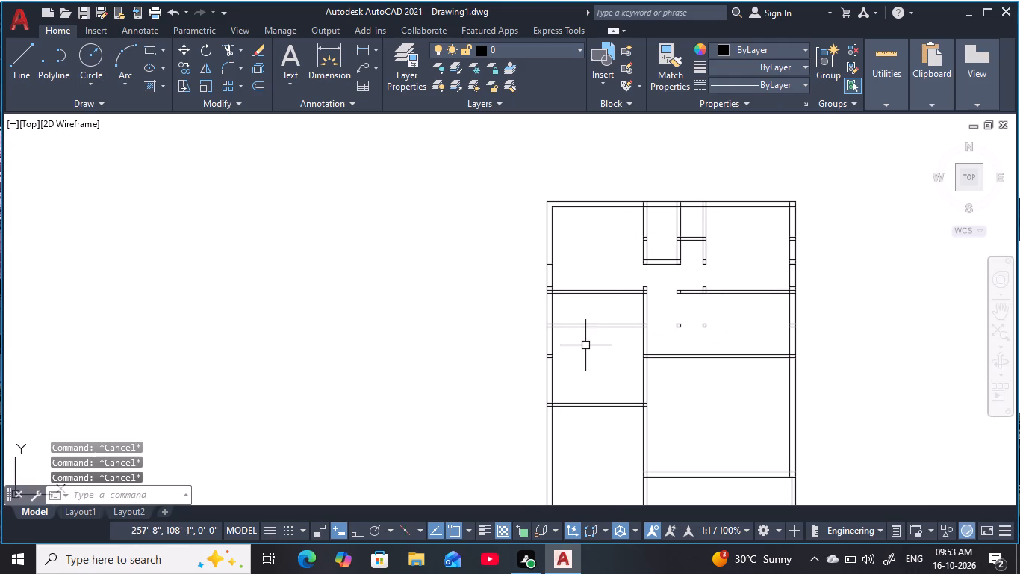
key("Escape")
key("Escape")
key("Escape")
key("Escape")
Offset the inner line of the left outer wall 7' to the right, into the left rooms.
scroll(572, 303, "up", 2)
middle_click_drag(572, 303, 557, 329)
key("Escape")
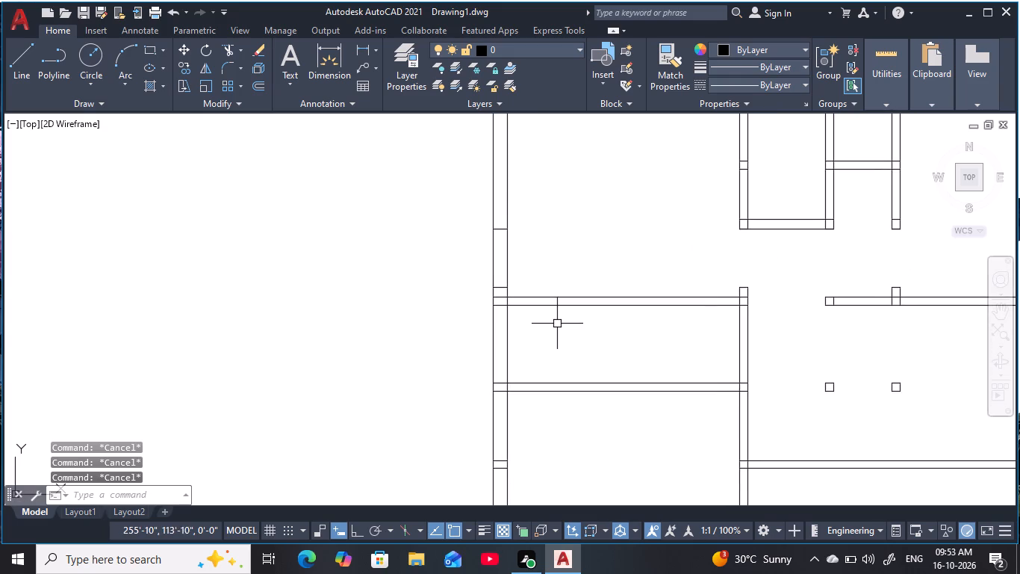
type("O")
key("space")
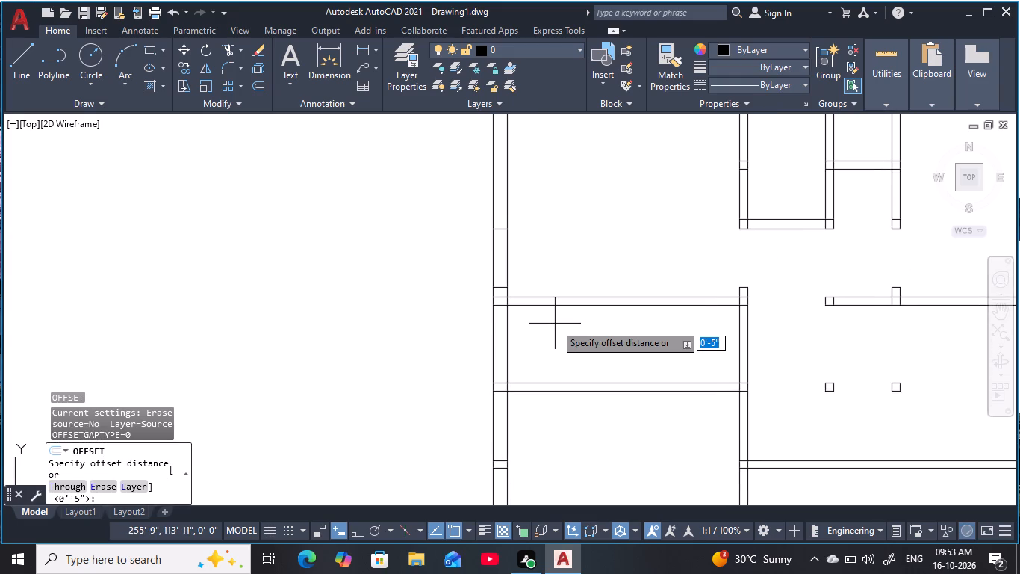
type("7'")
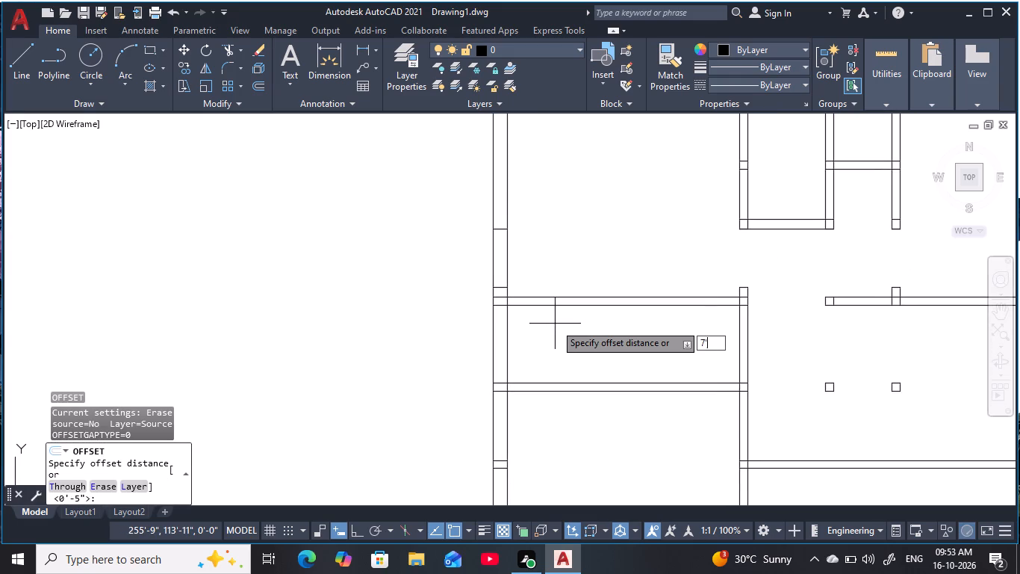
key("space")
left_click(510, 361)
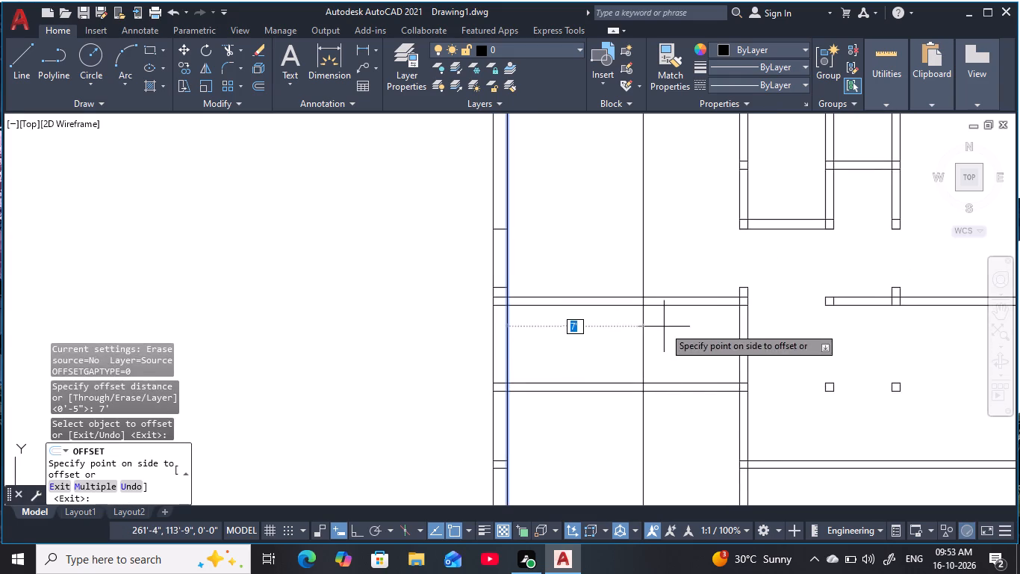
left_click(665, 325)
middle_click_drag(668, 327, 597, 347)
key("Escape")
key("Escape")
key("Escape")
key("Escape")
key("Escape")
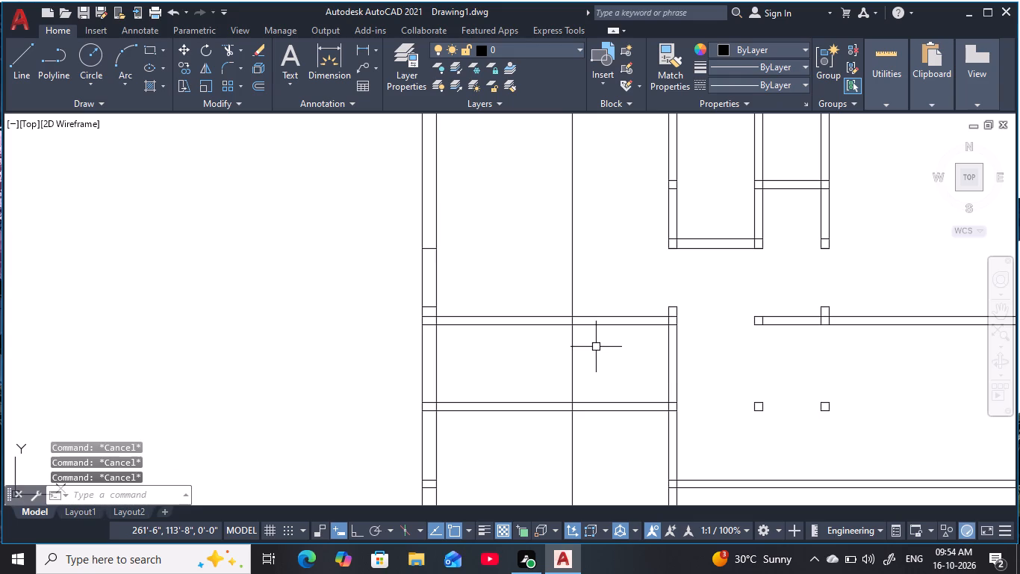
Offset the new vertical line 5" to the right to form the partition's second face.
key("o")
key("space")
type("5")
key("space")
left_click(570, 371)
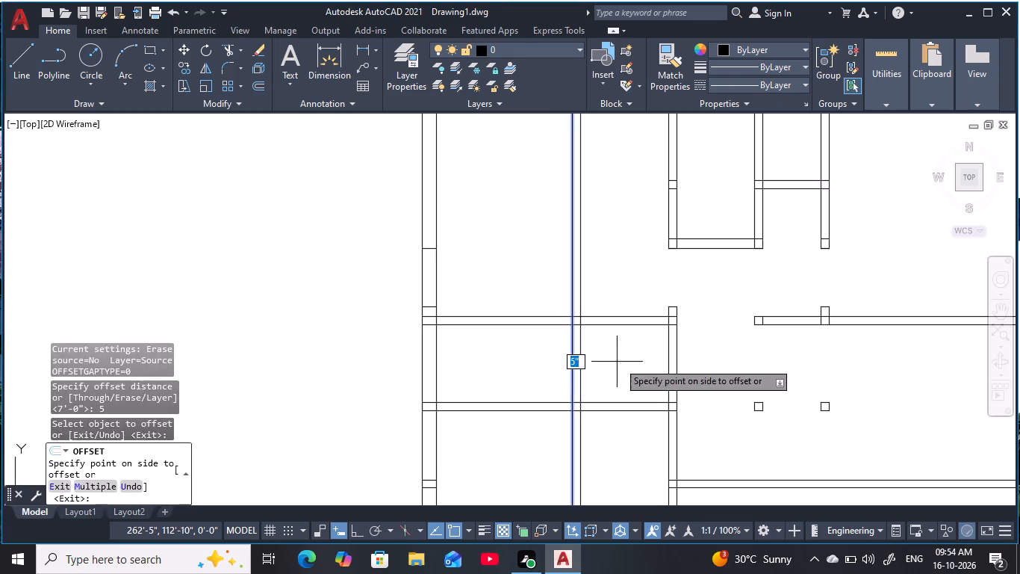
left_click(626, 359)
key("Escape")
scroll(600, 237, "down", 2)
middle_click_drag(601, 239, 544, 324)
key("Escape")
key("Escape")
key("Escape")
key("Escape")
key("Escape")
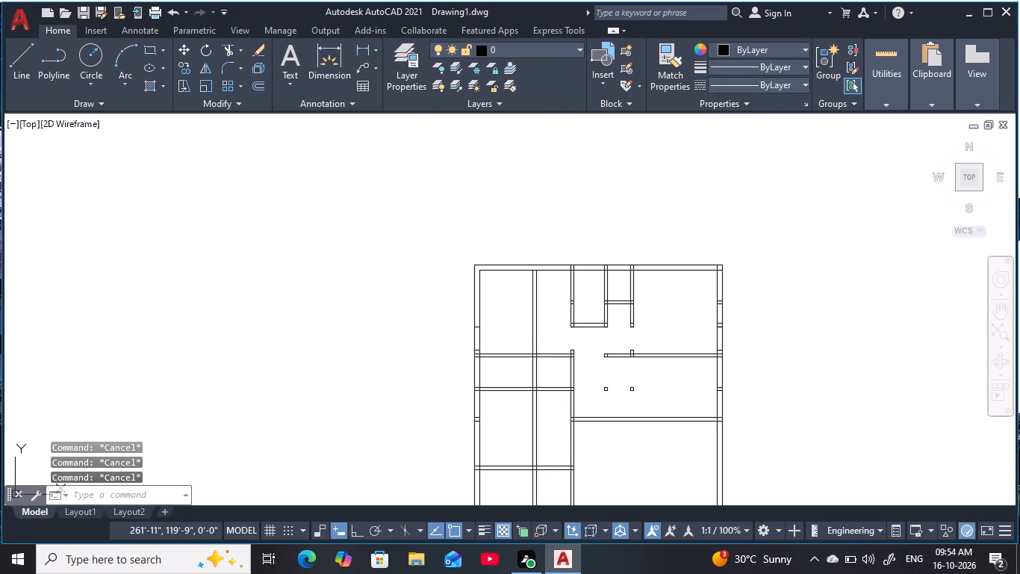
Trim the new vertical partition out of the left rooms above and below, keeping only the part inside the narrow room between the horizontal walls.
type("TR")
key("space")
key("space")
left_click(545, 315)
left_click(522, 331)
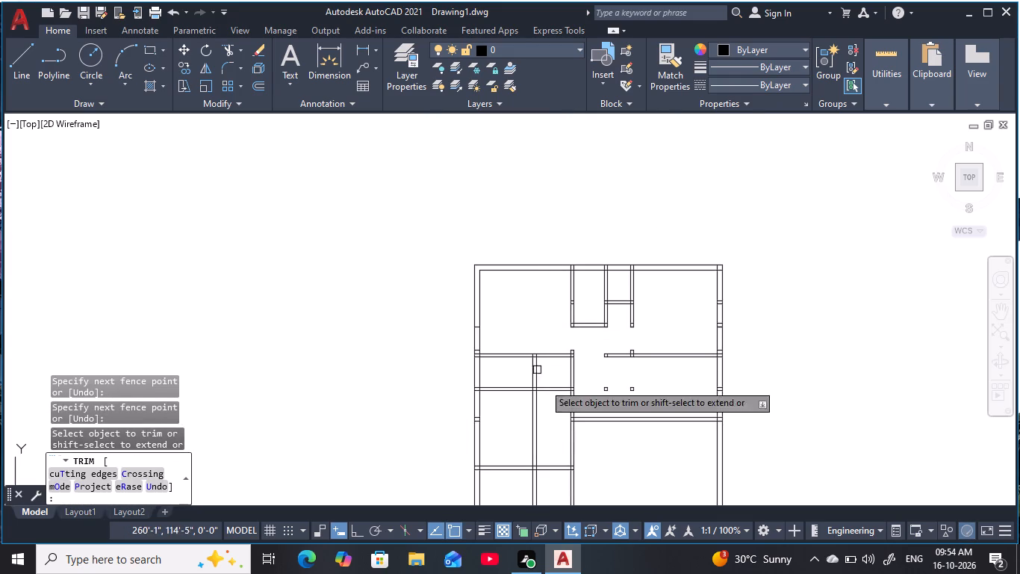
middle_click_drag(559, 427, 566, 366)
left_click(558, 367)
left_click(525, 386)
middle_click_drag(537, 377, 532, 314)
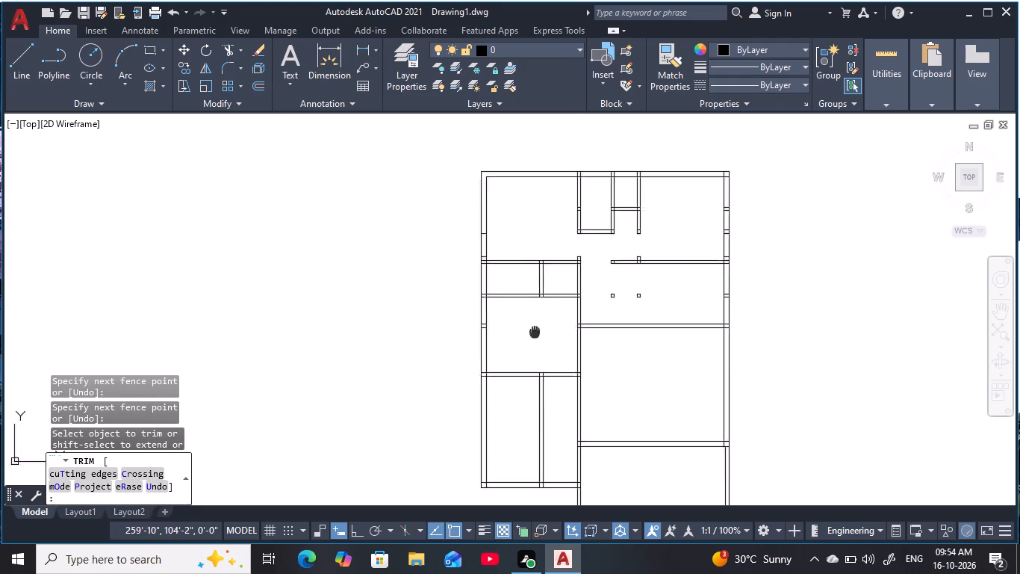
middle_click_drag(532, 314, 535, 211)
left_click(556, 300)
left_click(527, 309)
middle_click_drag(527, 268, 538, 407)
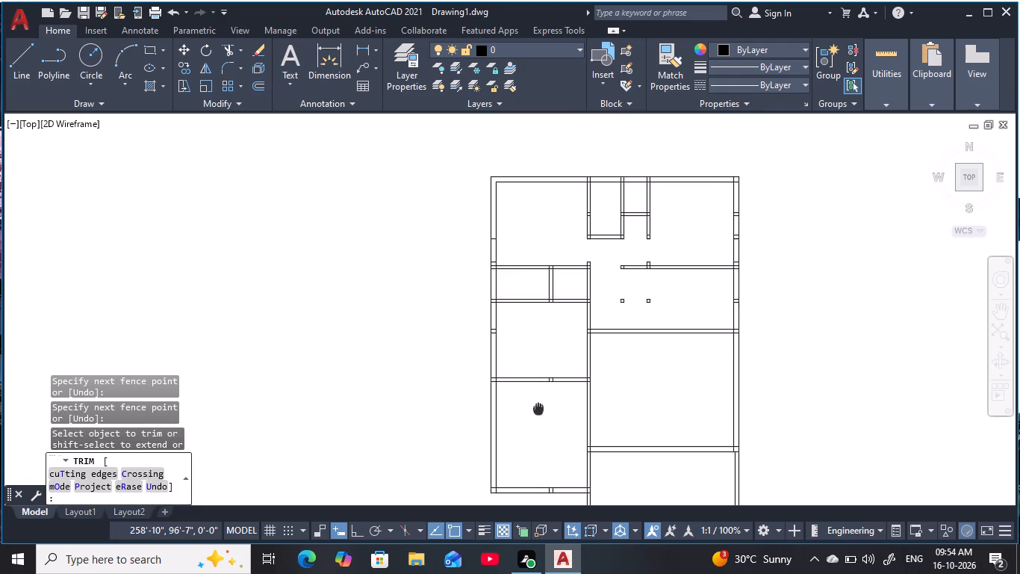
Trim away the vertical wall closing the narrow left room's east end, between its two horizontal walls, to open it to the central space.
scroll(565, 286, "up", 2)
middle_click_drag(565, 286, 529, 328)
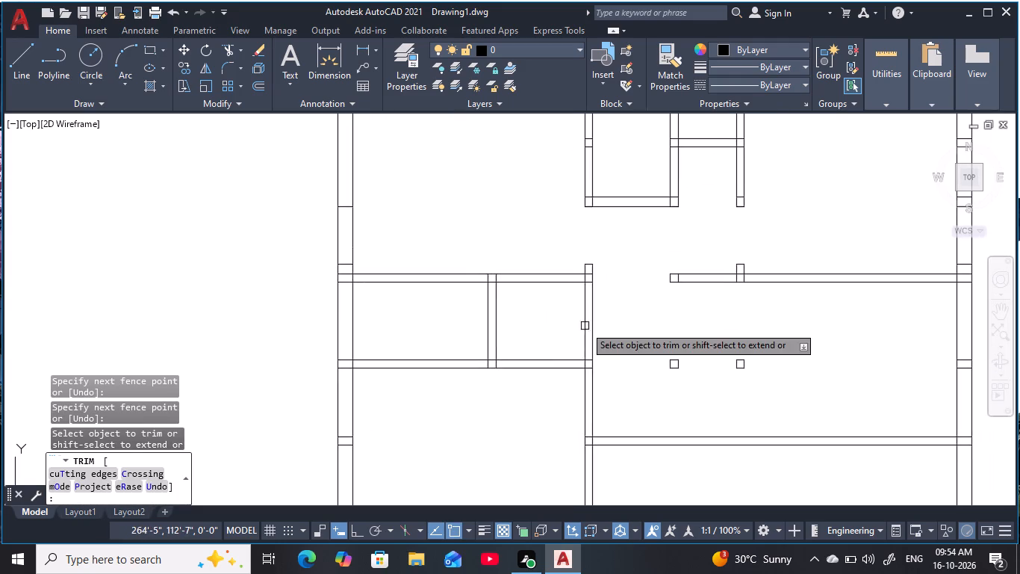
left_click(608, 319)
left_click(552, 331)
middle_click_drag(534, 324, 498, 329)
key("Escape")
key("Escape")
key("Escape")
key("Escape")
key("Escape")
key("Escape")
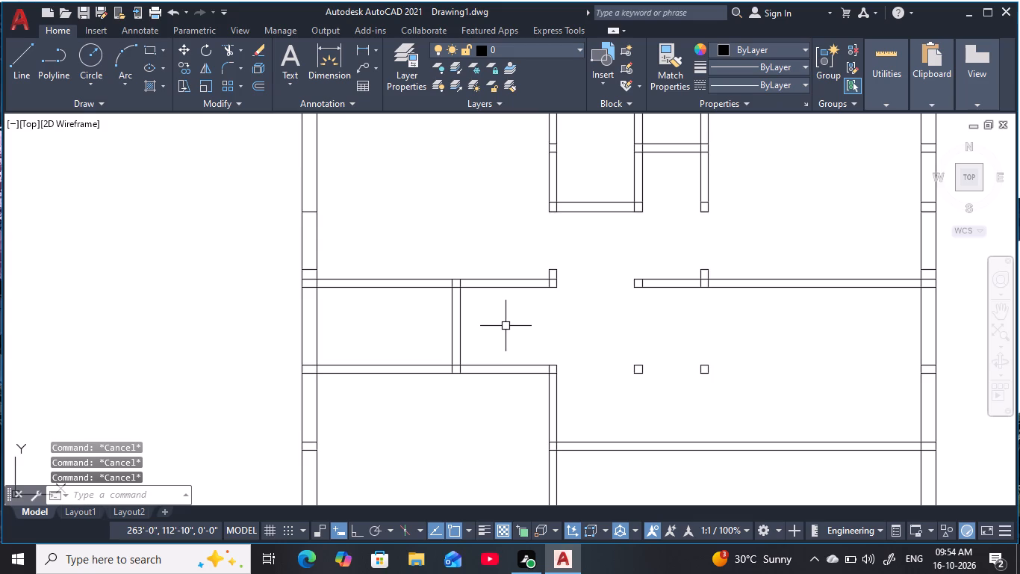
key("Escape")
Offset the lower face of the horizontal wall below the narrow partitioned room 6" downward.
scroll(504, 324, "down", 1)
middle_click_drag(506, 325, 485, 223)
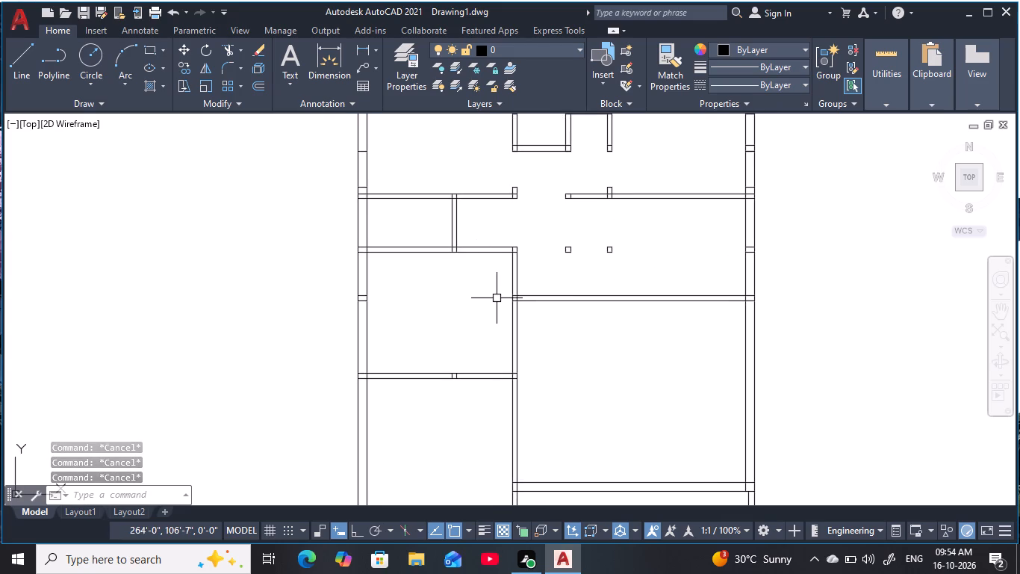
middle_click_drag(612, 388, 595, 309)
key("Escape")
key("Escape")
key("Escape")
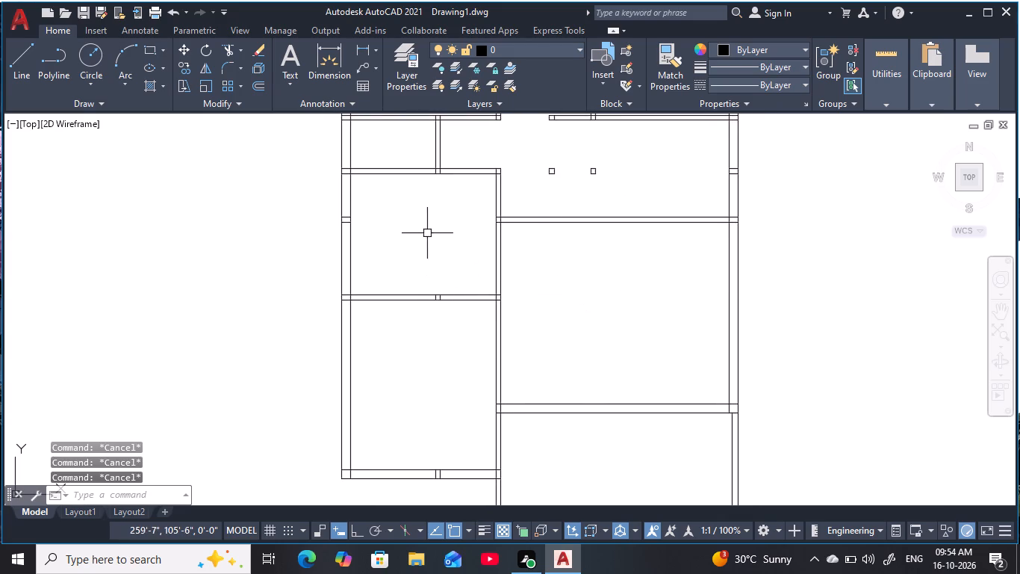
middle_click_drag(427, 233, 429, 286)
key("Escape")
key("Escape")
type("O")
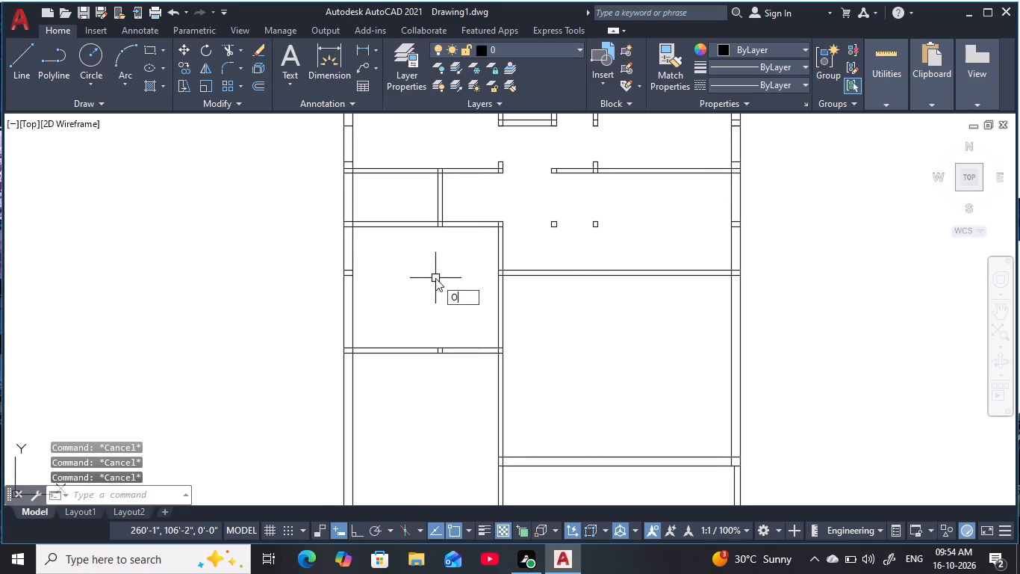
key("space")
key("6")
key("space")
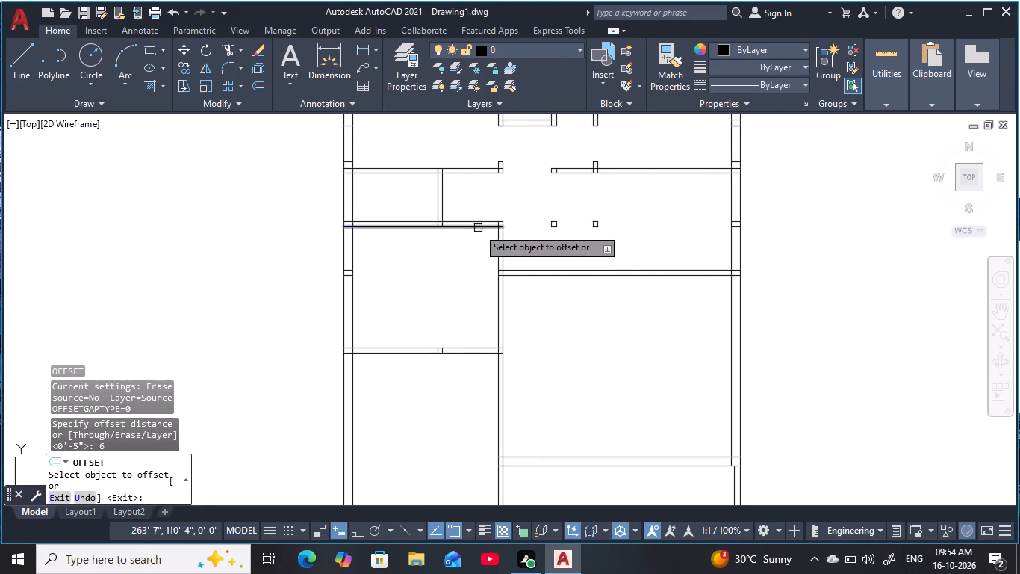
left_click(478, 228)
left_click(485, 307)
key("Escape")
key("Escape")
key("Escape")
key("Escape")
key("Escape")
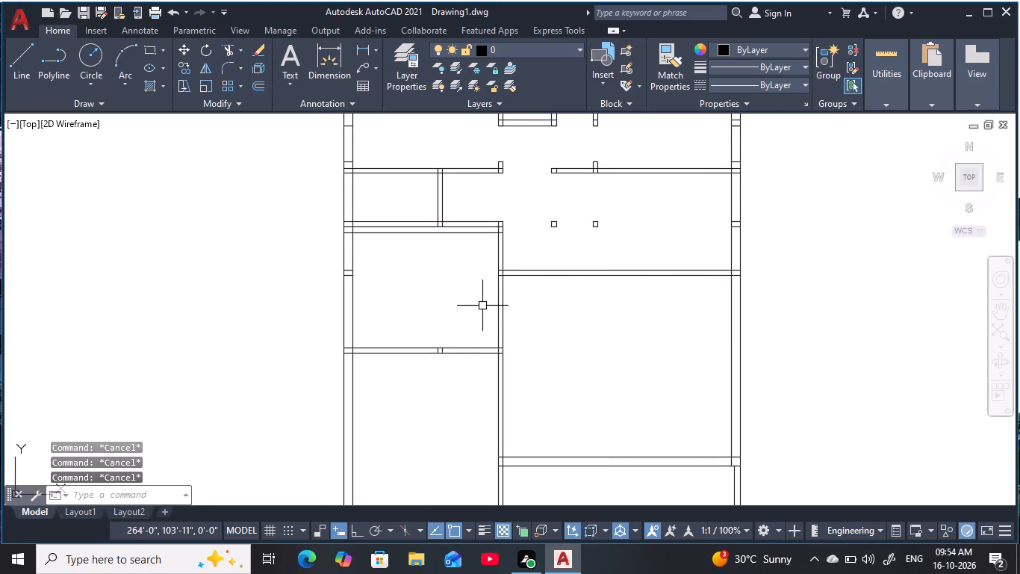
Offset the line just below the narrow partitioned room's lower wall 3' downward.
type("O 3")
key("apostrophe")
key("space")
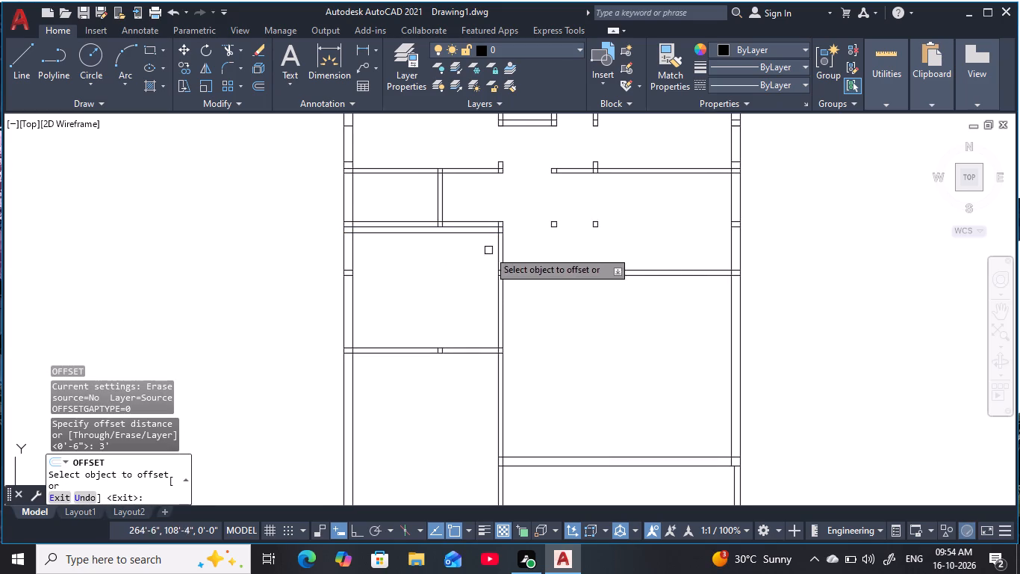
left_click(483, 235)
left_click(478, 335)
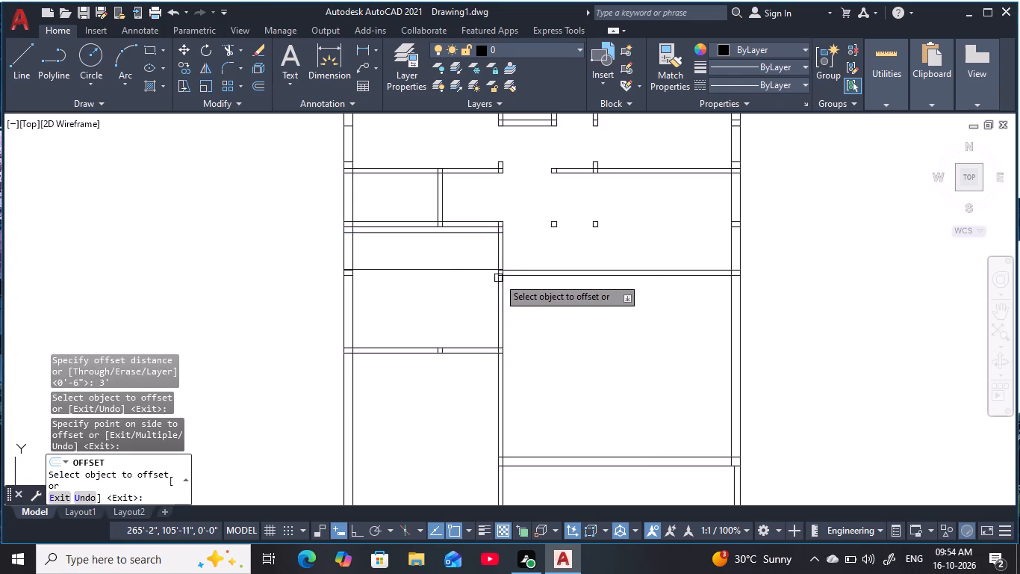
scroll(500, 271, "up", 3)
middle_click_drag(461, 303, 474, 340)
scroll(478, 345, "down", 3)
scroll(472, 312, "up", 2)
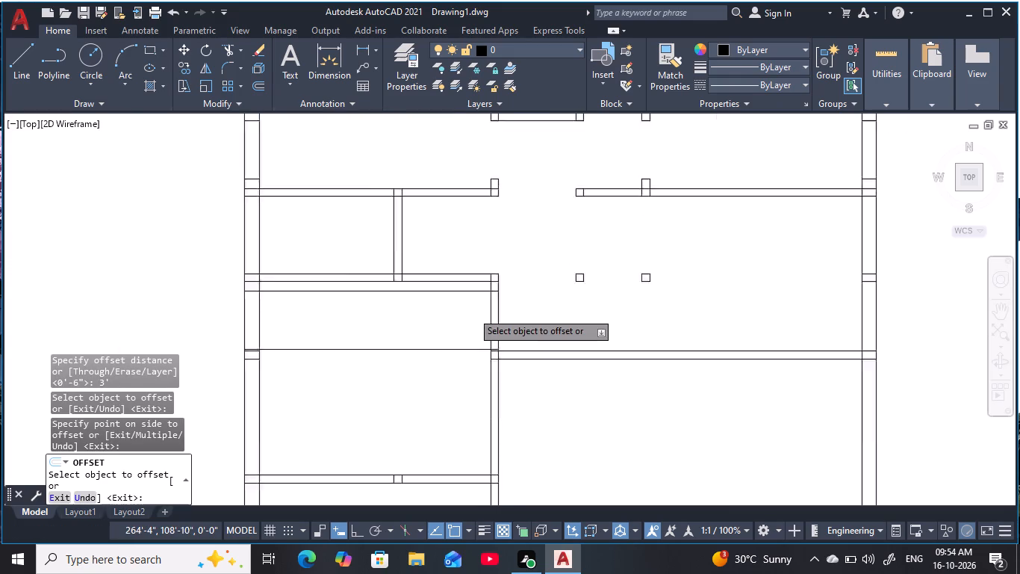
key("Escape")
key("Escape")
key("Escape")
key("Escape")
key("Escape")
Erase the two offset construction lines below the narrow partitioned room's lower wall.
left_click(481, 282)
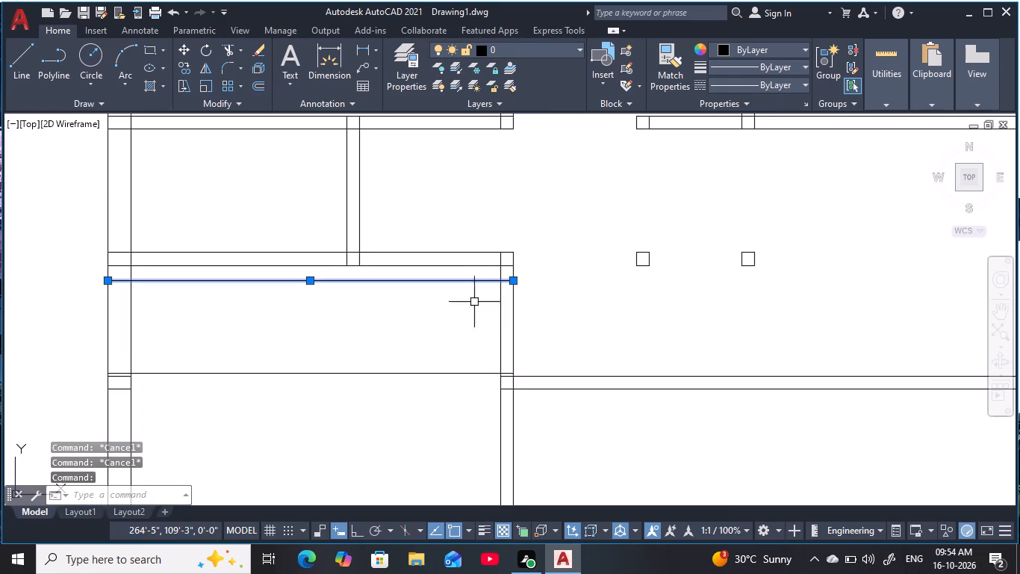
left_click(469, 374)
type("E")
key("space")
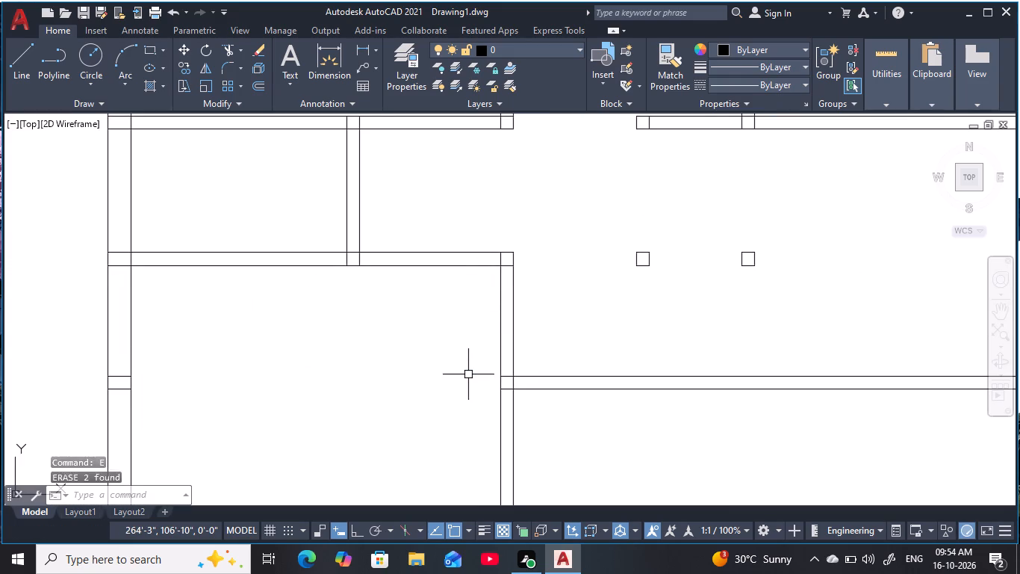
key("Escape")
key("Escape")
key("Escape")
key("Escape")
key("Escape")
Offset the lower face of the horizontal wall below the narrow partitioned room 4" downward.
key("o")
key("space")
type("4")
key("space")
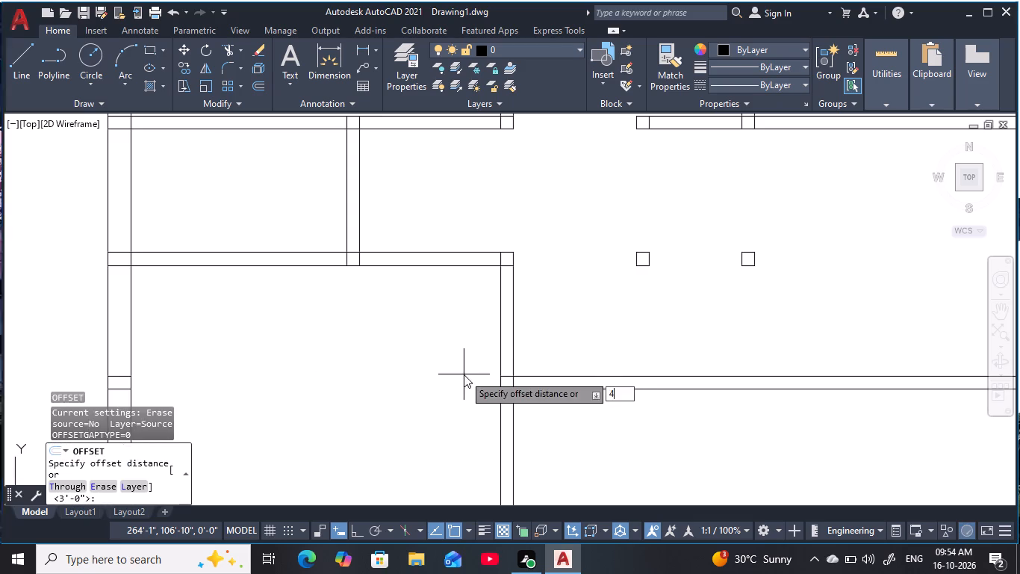
left_click(468, 256)
key("Escape")
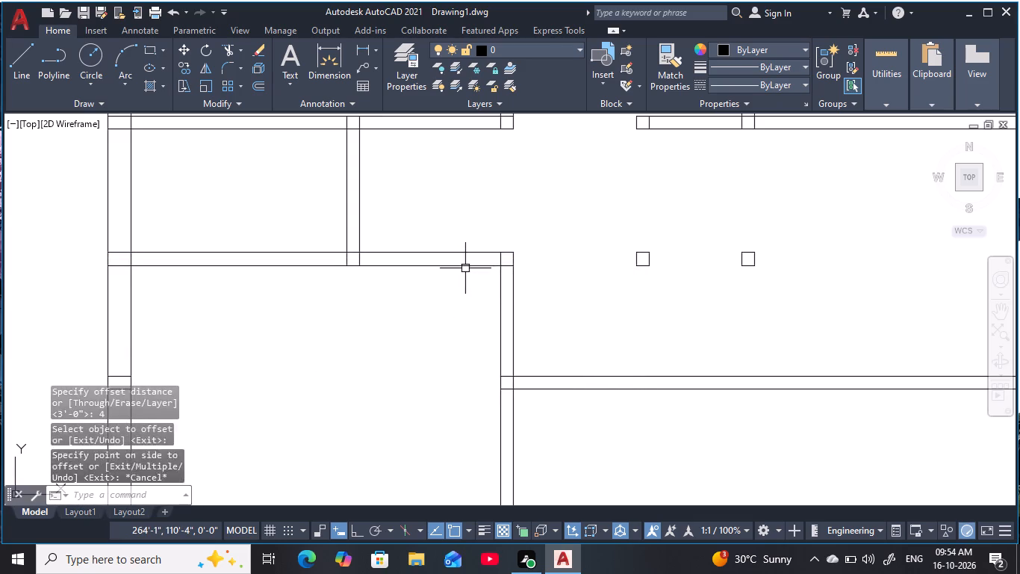
key("Escape")
key("Escape")
key("Escape")
key("space")
key("space")
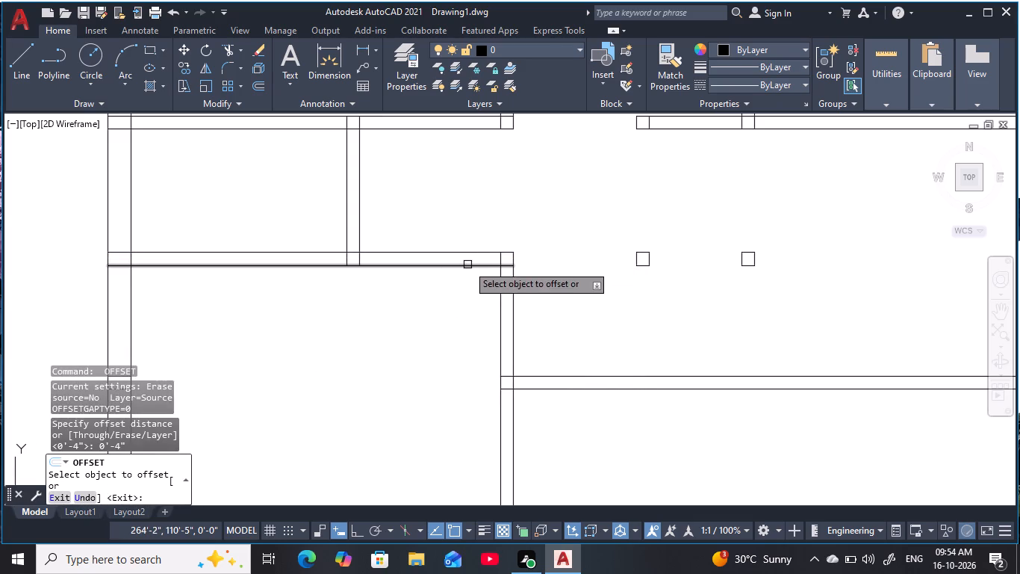
left_click(467, 265)
left_click(471, 336)
key("Escape")
key("Escape")
key("Escape")
key("Escape")
key("Escape")
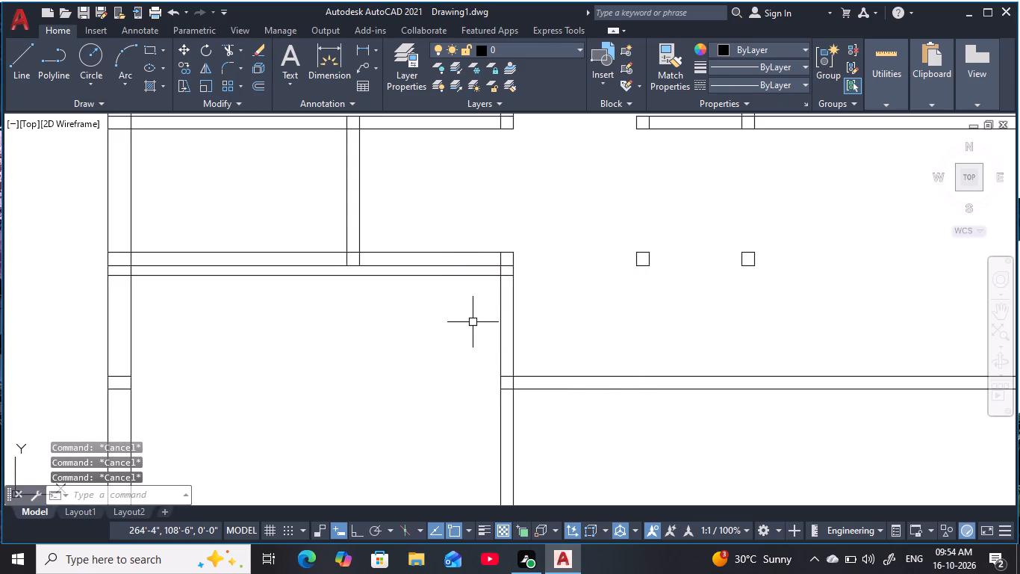
Offset the new 4" line 3' downward to mark the other side of the door opening.
key("o")
key("space")
key("3")
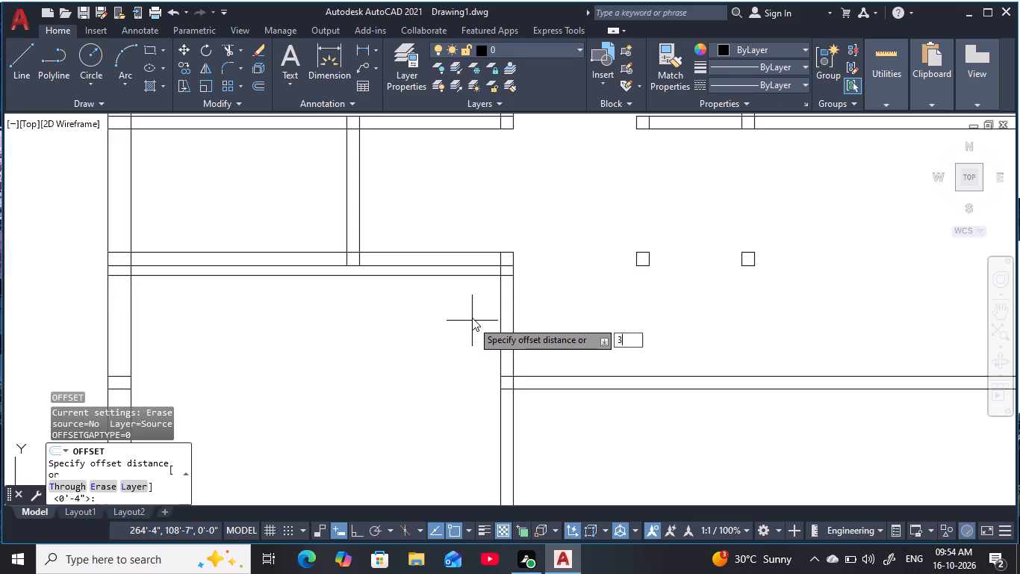
key("apostrophe")
key("space")
left_click(482, 276)
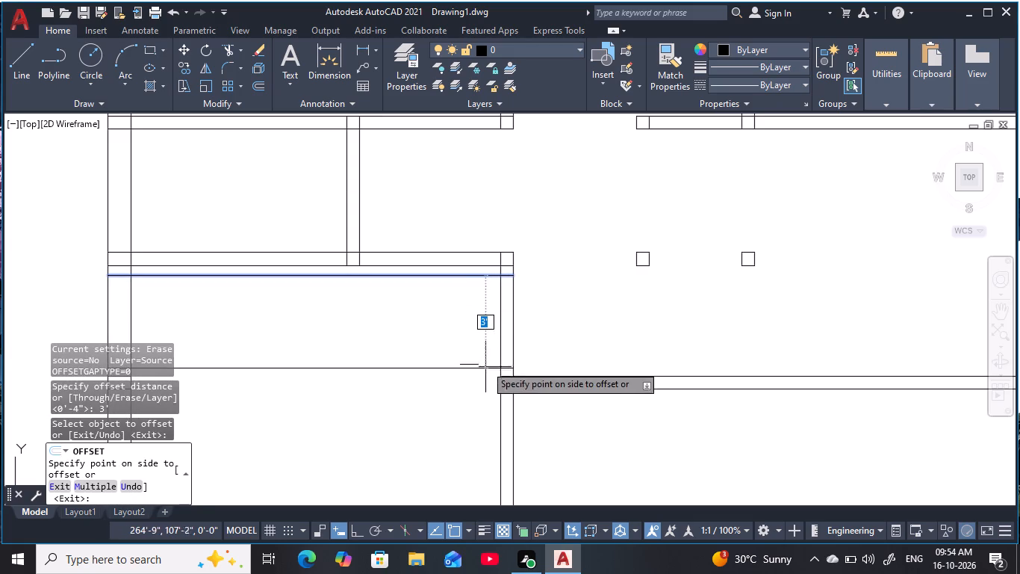
left_click(487, 410)
key("Escape")
key("Escape")
key("Escape")
key("Escape")
key("Escape")
key("Escape")
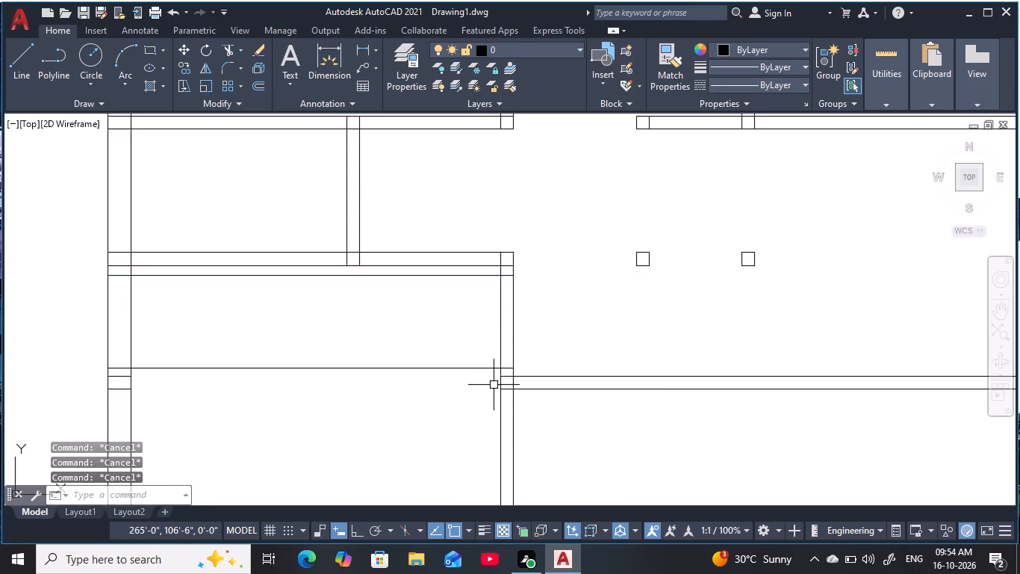
Trim the left room's east wall between the two offset lines to open a doorway, and trim both lines out of the room.
key("t")
key("r")
key("space")
left_click(538, 322)
left_click(459, 333)
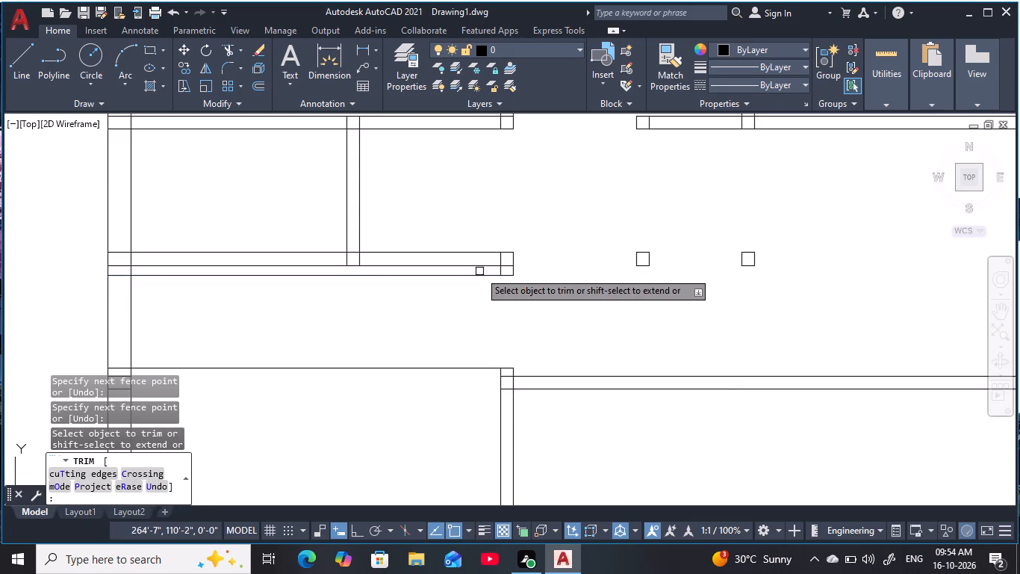
left_click(477, 278)
left_click(478, 368)
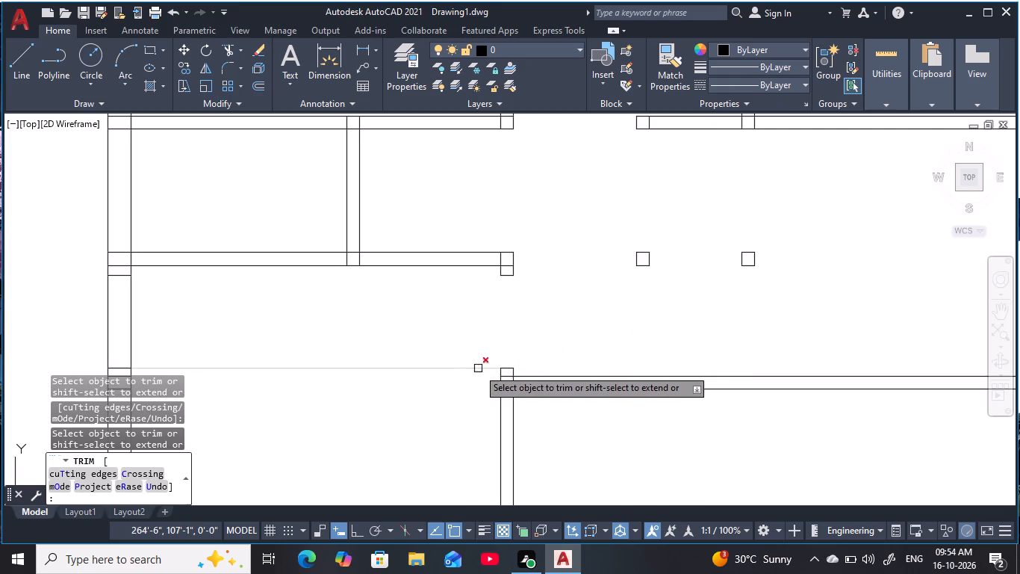
scroll(547, 337, "down", 2)
middle_click_drag(548, 336, 515, 279)
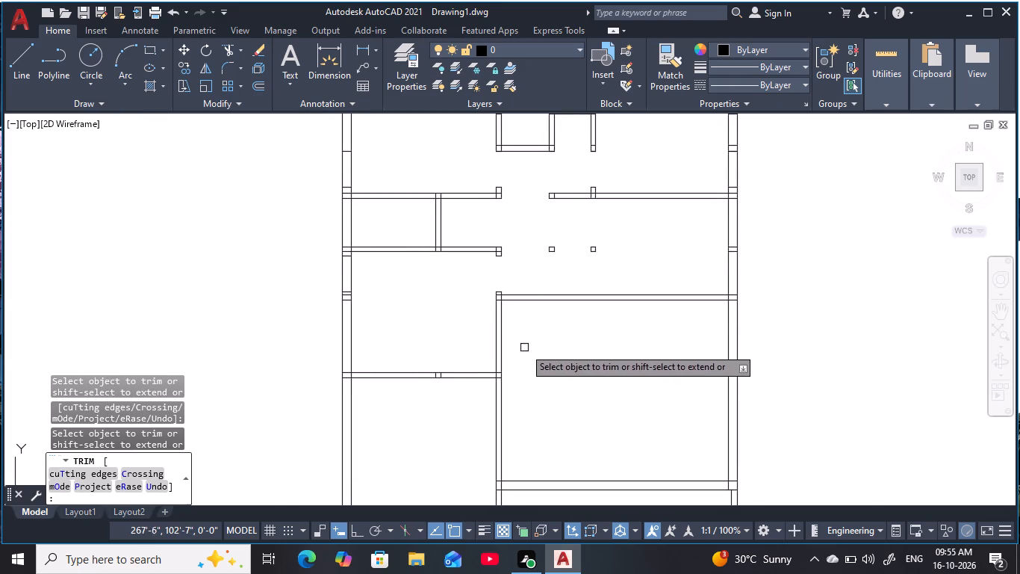
middle_click_drag(528, 348, 524, 319)
key("Escape")
key("Escape")
key("Escape")
key("Escape")
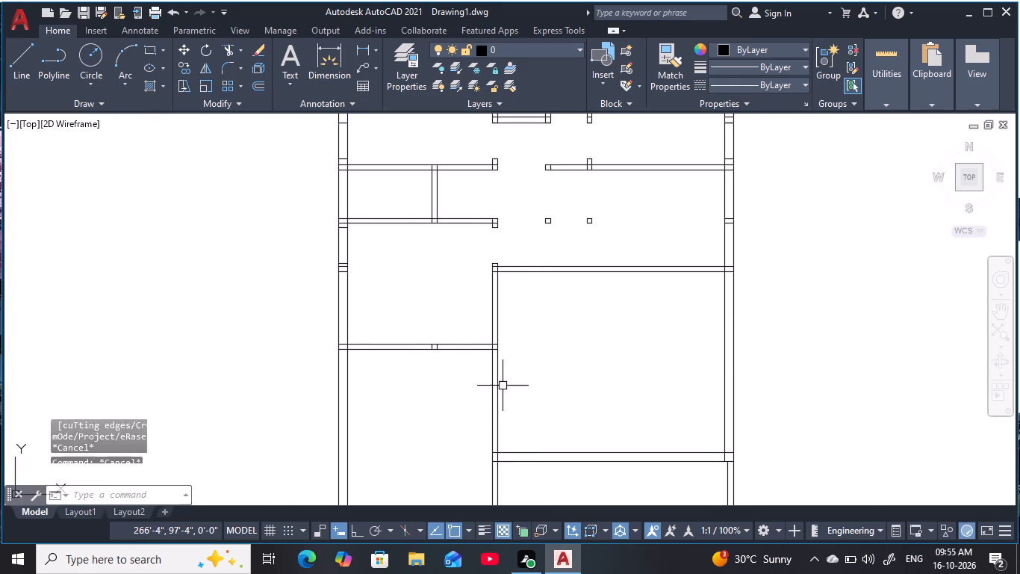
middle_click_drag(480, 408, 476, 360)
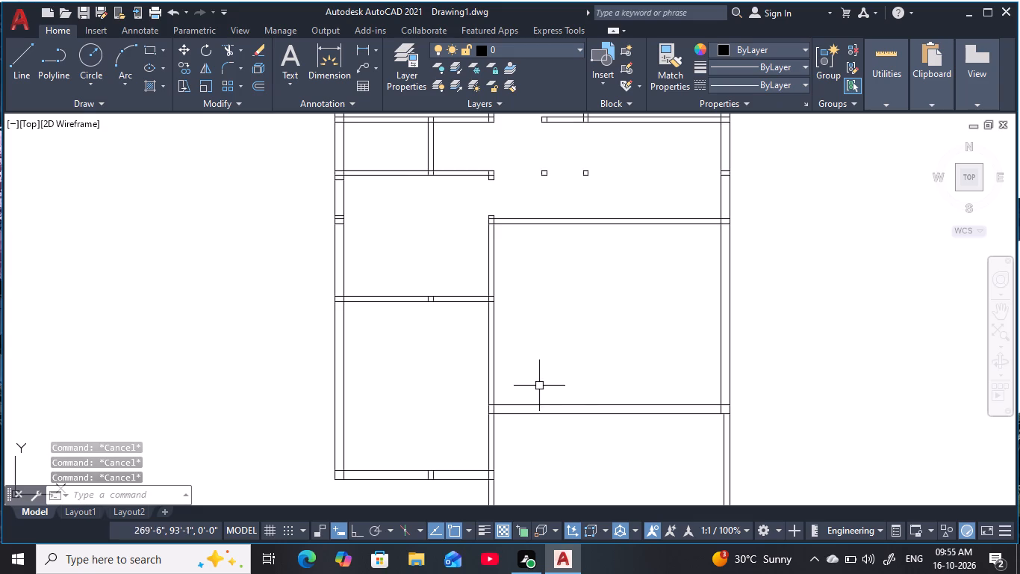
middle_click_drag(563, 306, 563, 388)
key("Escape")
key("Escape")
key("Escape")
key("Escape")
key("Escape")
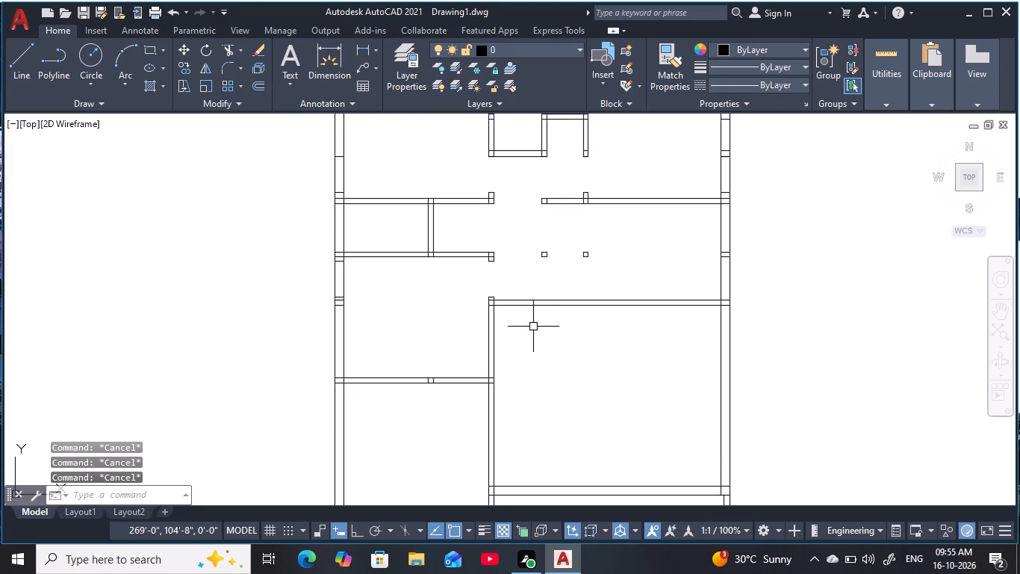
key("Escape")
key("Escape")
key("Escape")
Offset the right face of the vertical wall beside the large right room 3'6" to the right.
middle_click_drag(533, 327, 541, 363)
key("Escape")
key("Escape")
type("O 3'")
type("6")
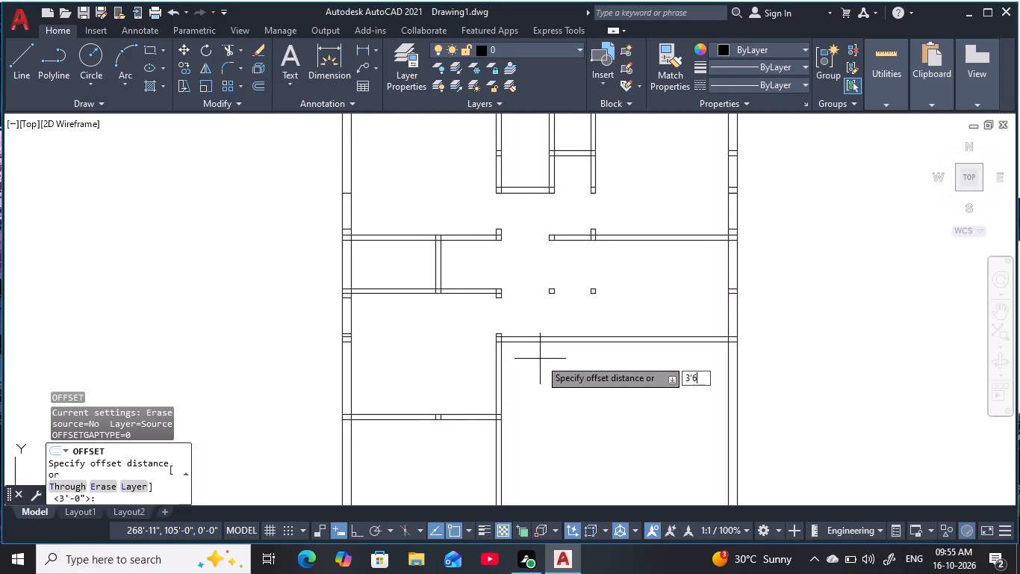
key("space")
scroll(520, 345, "up", 3)
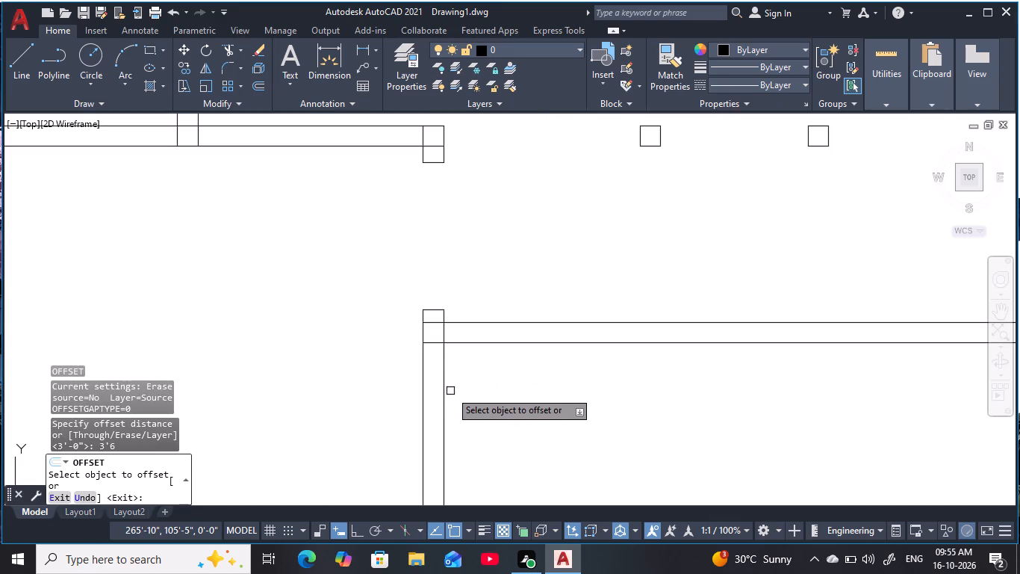
left_click(446, 397)
middle_click_drag(734, 388, 751, 297)
left_click(760, 324)
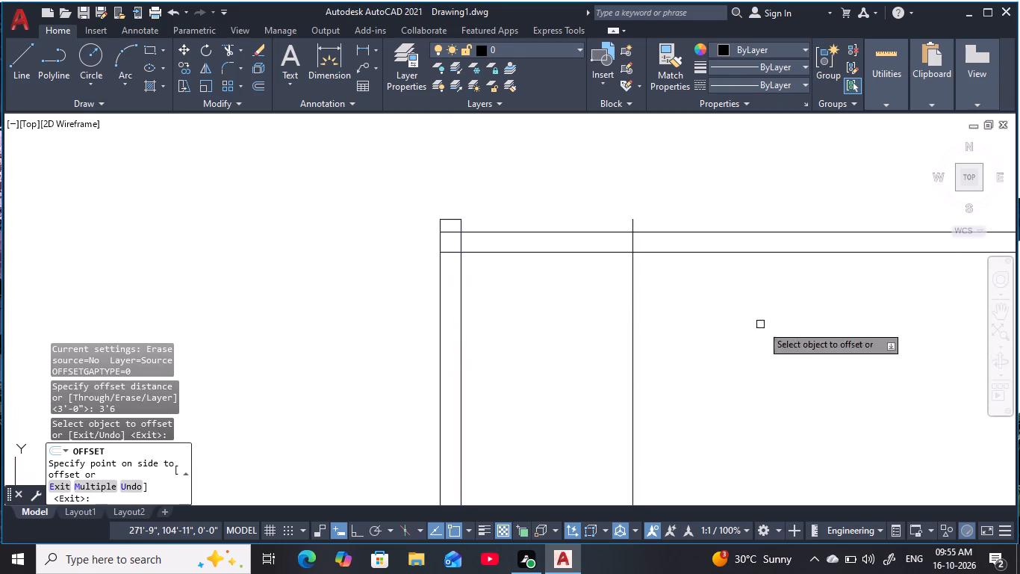
key("Escape")
key("Escape")
key("Escape")
key("Escape")
key("Escape")
key("Escape")
Trim the large right room's top wall between the vertical wall and the offset line, then trim that line's excess above and below the wall.
type("TR")
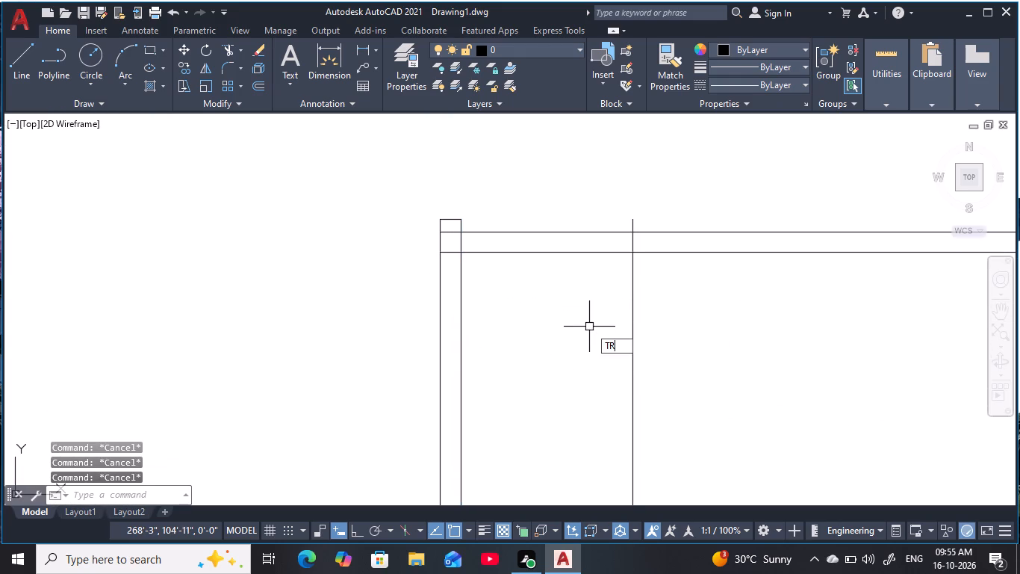
key("space")
left_click(558, 294)
left_click(532, 203)
left_click(589, 302)
left_click(665, 321)
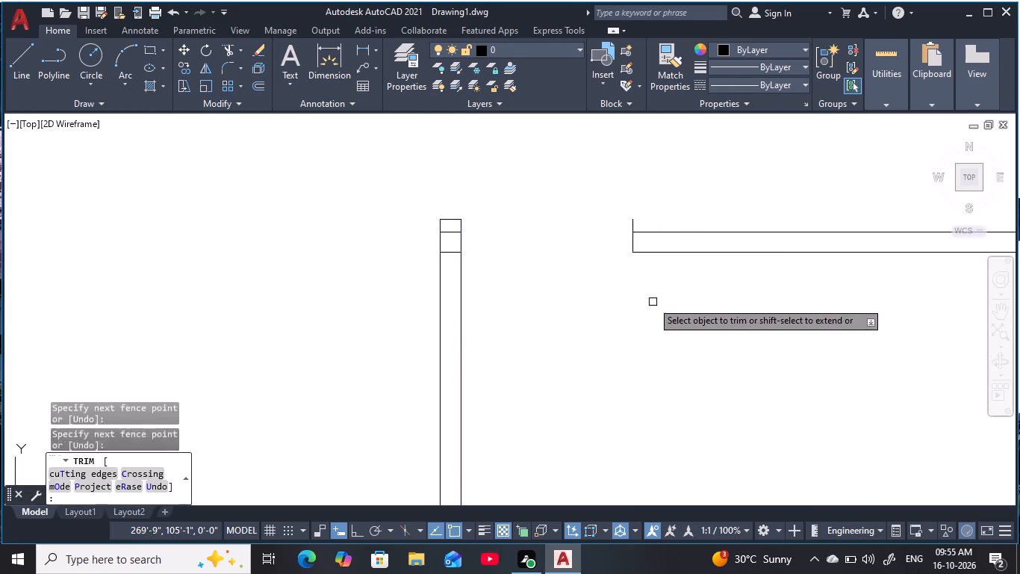
left_click(630, 223)
scroll(587, 349, "down", 5)
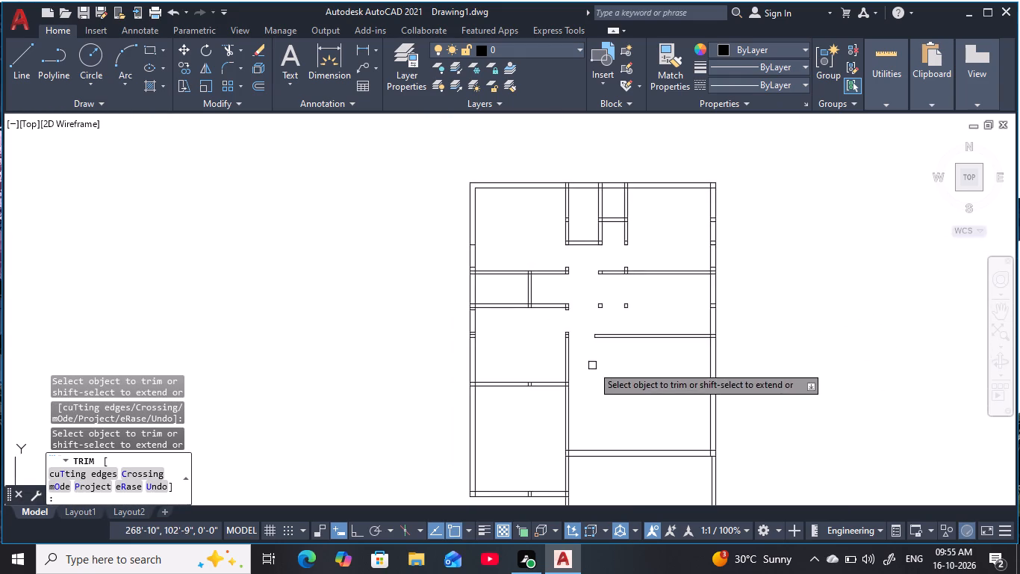
middle_click_drag(594, 365, 558, 282)
key("Escape")
key("Escape")
key("Escape")
key("Escape")
key("Escape")
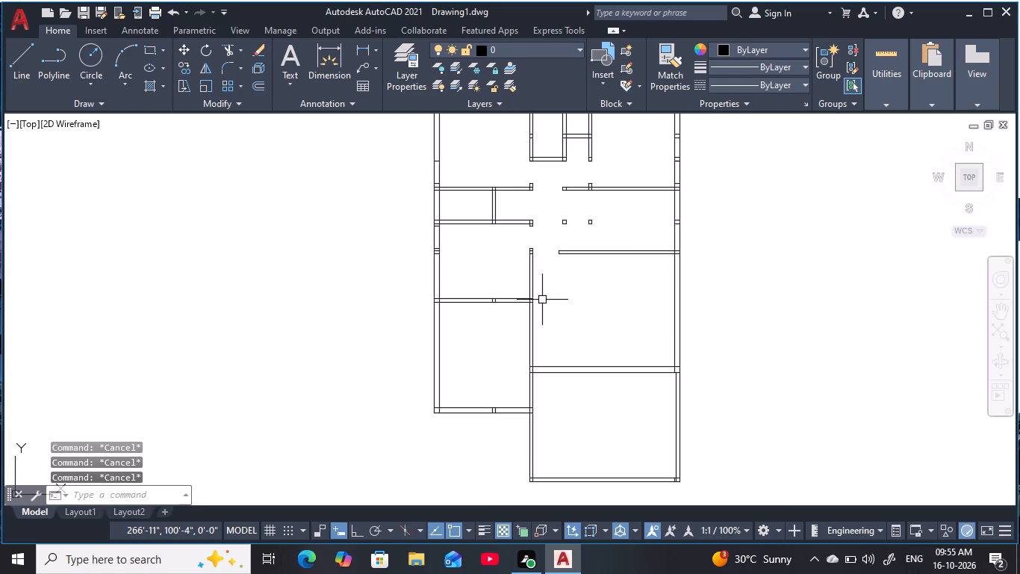
key("Escape")
key("Escape")
key("Escape")
key("Escape")
key("Escape")
key("Escape")
key("Escape")
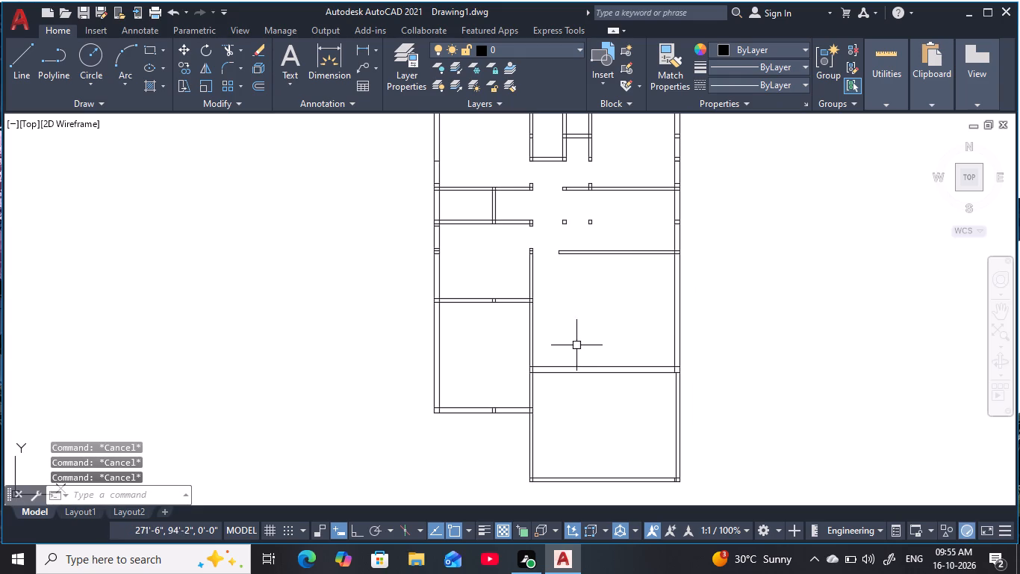
Offset the right face of the central vertical wall 9" to the right, into the two right-hand rooms.
middle_click_drag(576, 340, 570, 312)
key("Escape")
type("O")
key("space")
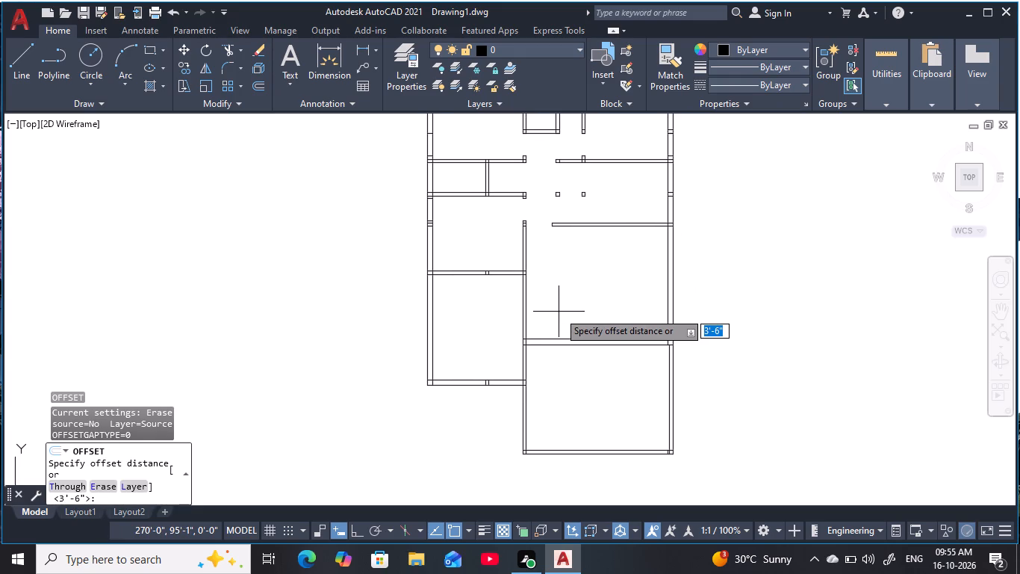
type("9")
key("space")
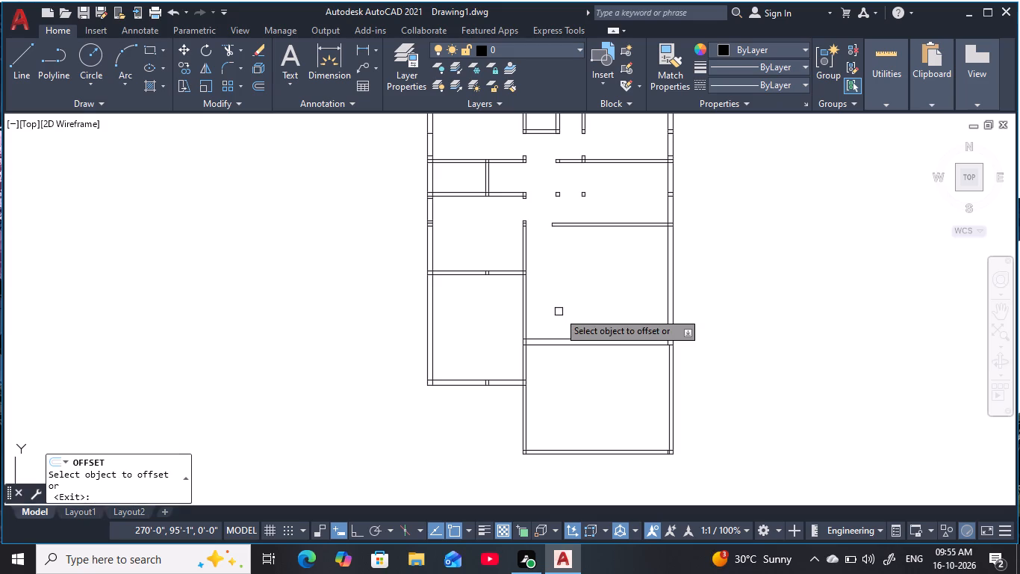
left_click(526, 363)
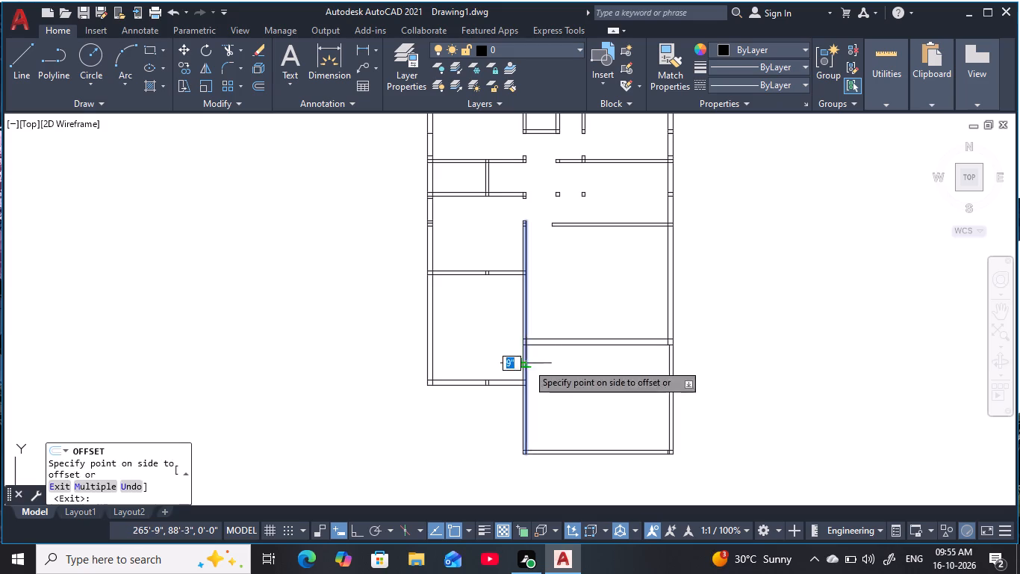
left_click(602, 367)
key("Escape")
key("Escape")
key("Escape")
key("Escape")
key("Escape")
key("Escape")
key("Escape")
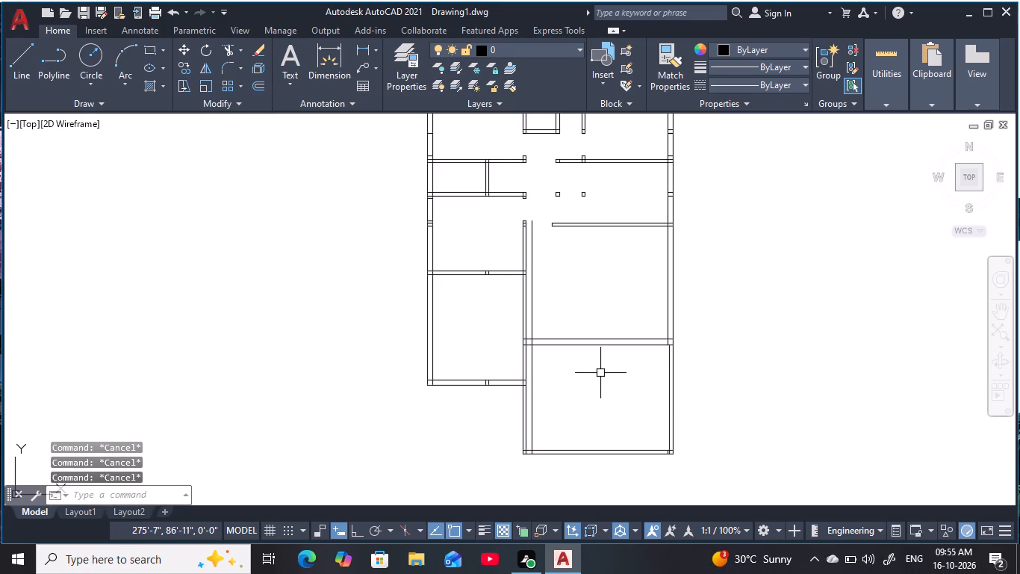
Offset the new 9" vertical line 3'6" to the right to mark the opening's other side.
key("o")
key("space")
type("3'")
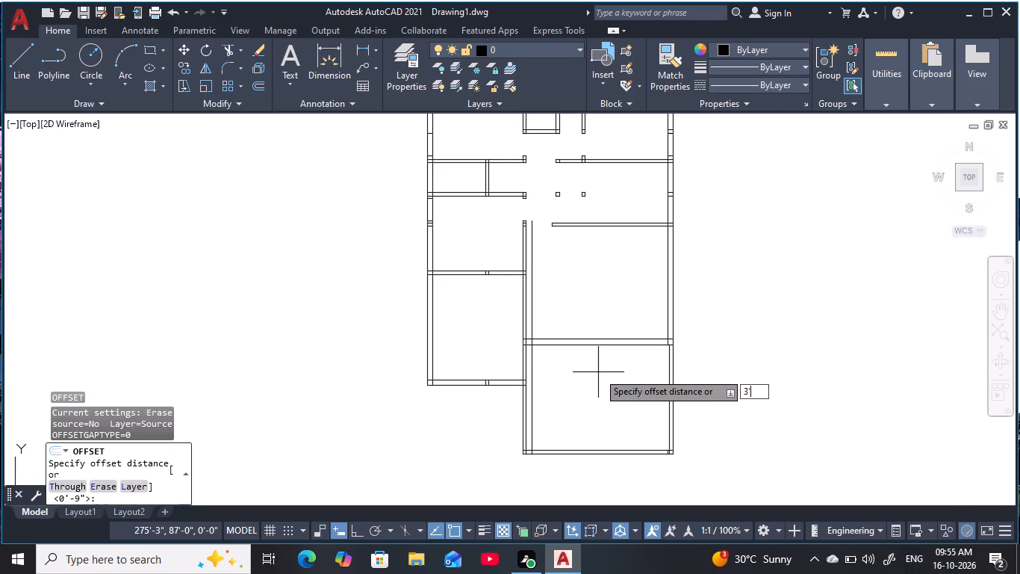
key("6")
key("space")
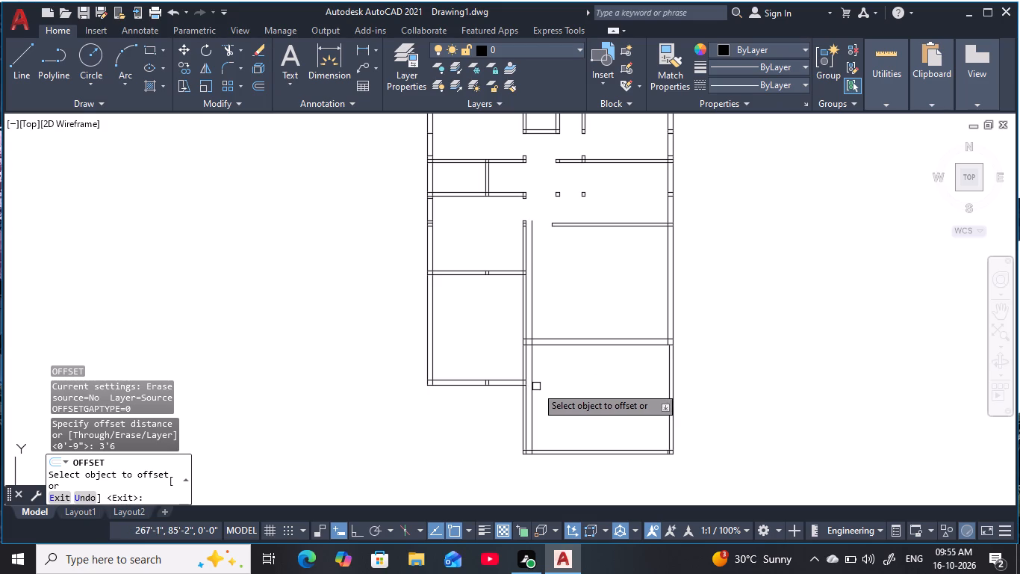
left_click(535, 388)
left_click(609, 380)
key("Escape")
key("Escape")
key("Escape")
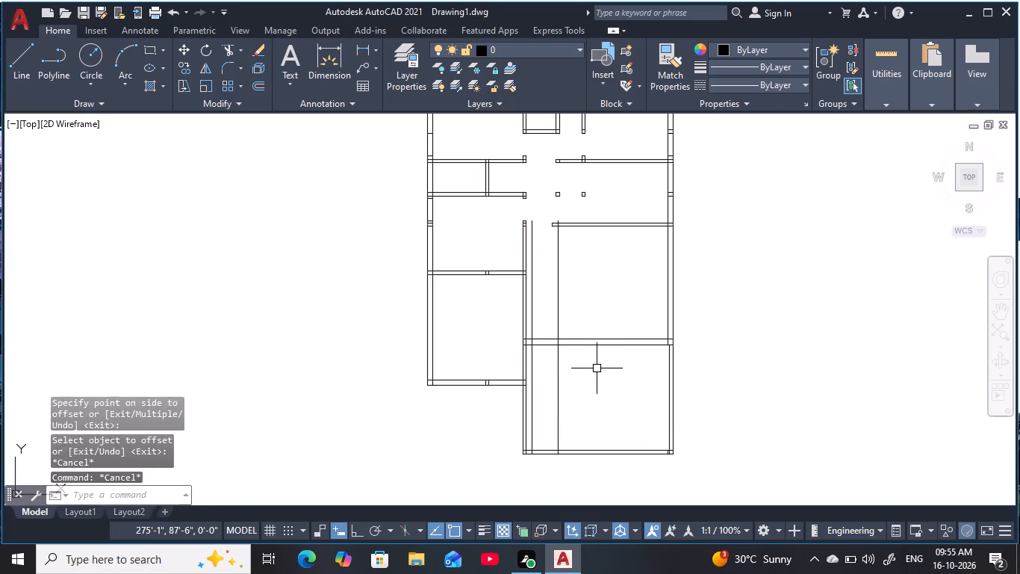
key("Escape")
key("Escape")
Trim both vertical offset lines above and below the wall between the two lower right-hand rooms, then trim the wall between them to form the opening.
type("TR")
key("space")
left_click(570, 372)
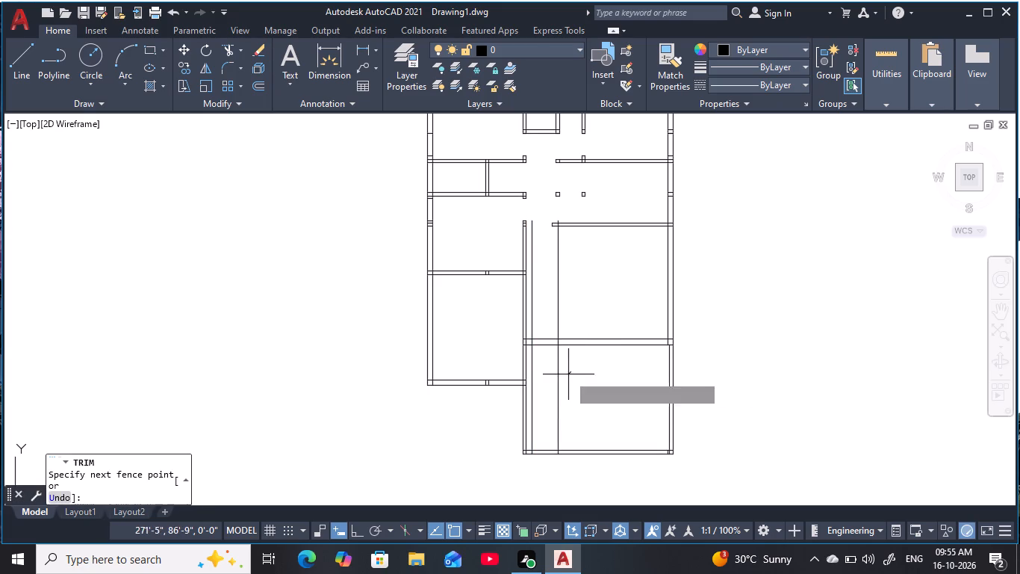
left_click(531, 411)
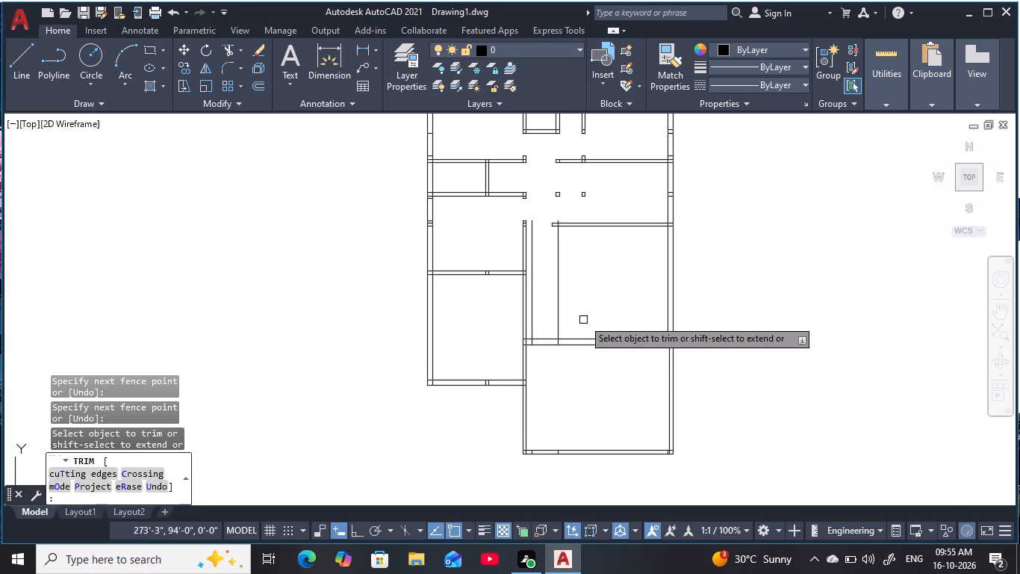
left_click(582, 313)
left_click(529, 331)
left_click(535, 331)
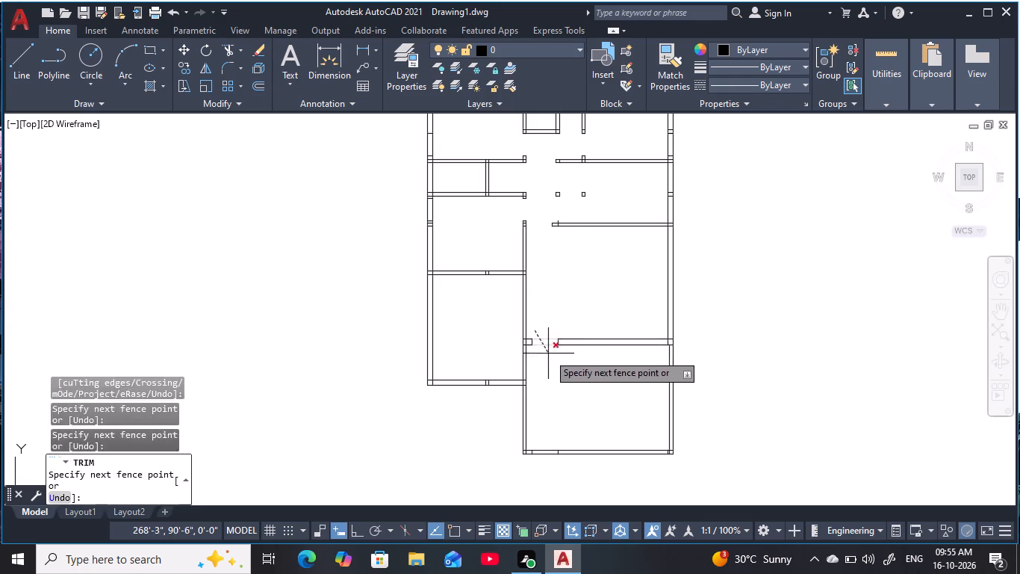
left_click(549, 358)
middle_click_drag(552, 382, 554, 354)
key("Escape")
key("Escape")
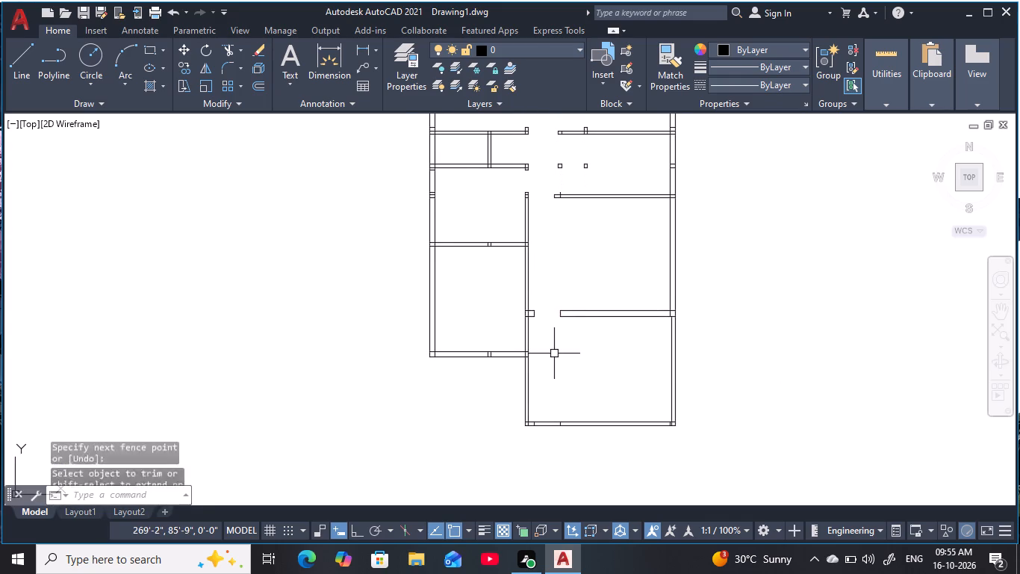
key("Escape")
key("Escape")
key("Escape")
key("Escape")
key("Escape")
Offset the lower face of the cross wall between the two lower left rooms 3' downward.
scroll(544, 274, "up", 1)
middle_click_drag(544, 274, 553, 294)
key("Escape")
key("Escape")
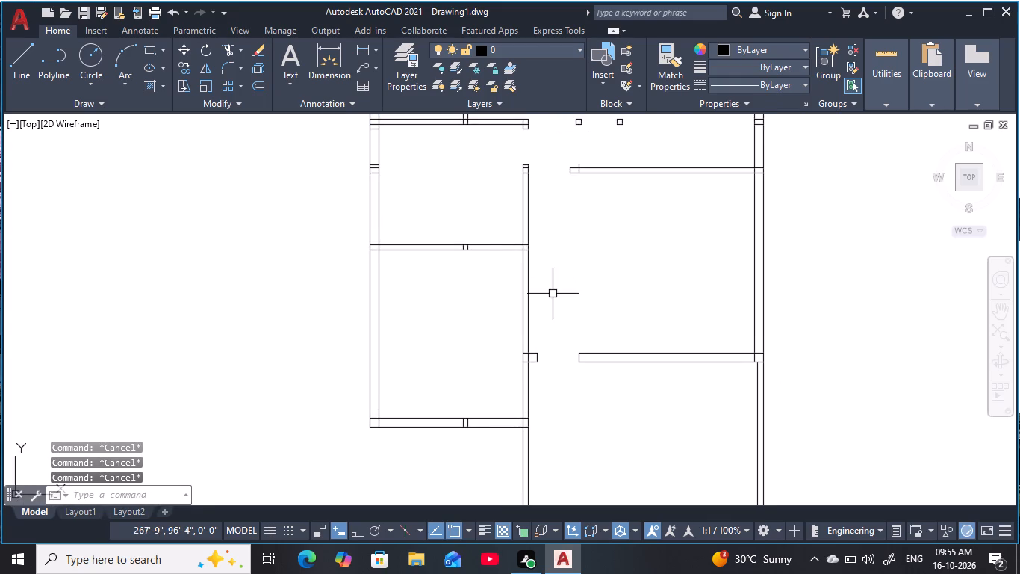
type("O")
key("space")
key("3")
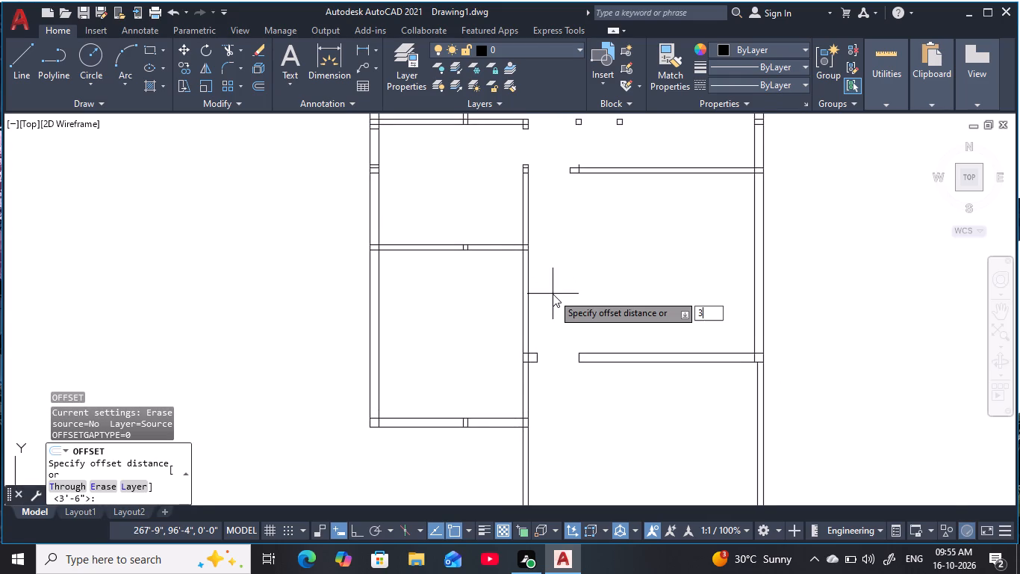
key("apostrophe")
key("space")
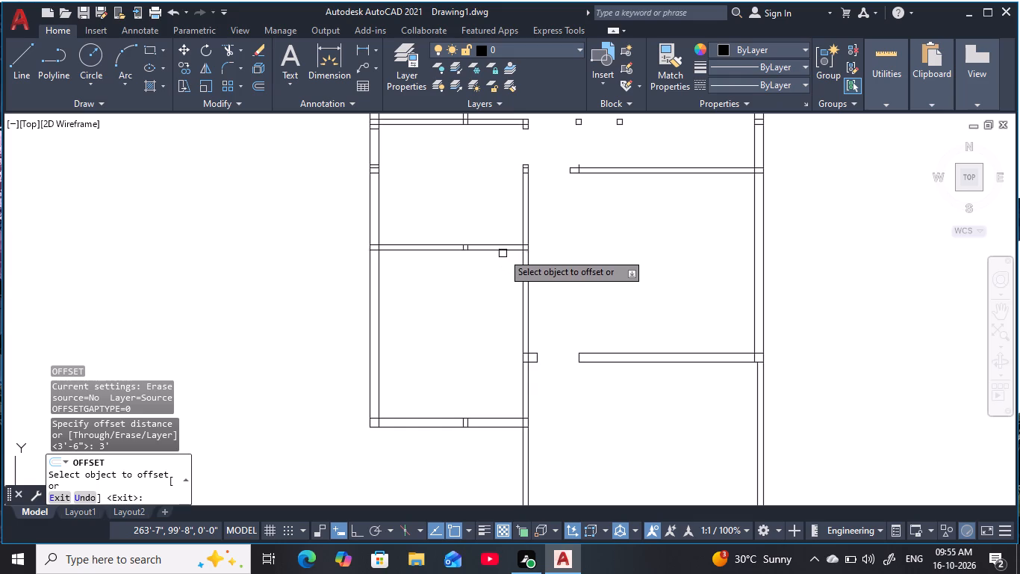
left_click(503, 251)
left_click(499, 375)
key("Escape")
key("Escape")
key("Escape")
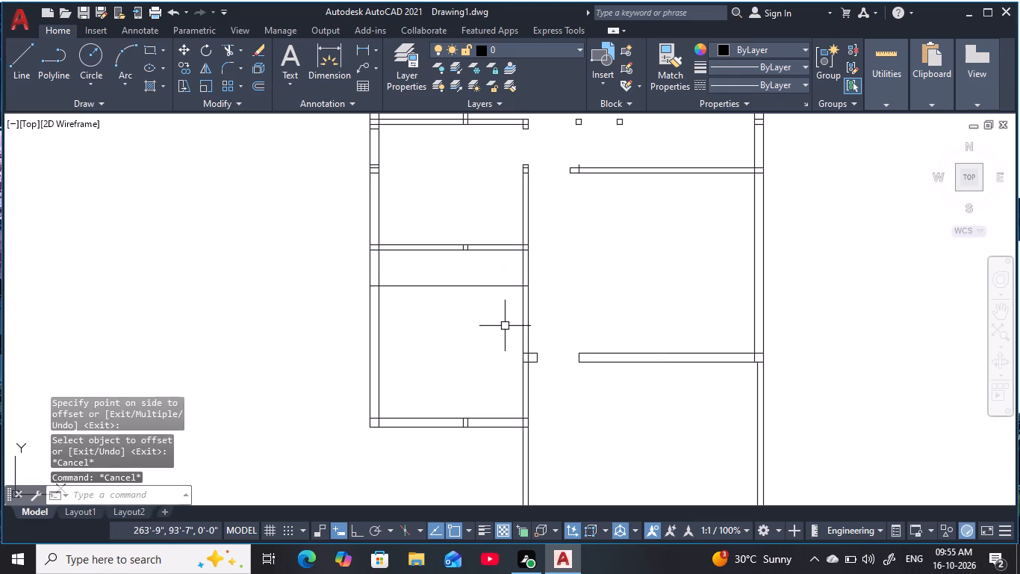
key("Escape")
key("Escape")
key("Escape")
key("Escape")
Trim the central vertical wall between the cross wall and the 3' offset line, then trim that line's excess inside the lower left room.
type("TR")
key("space")
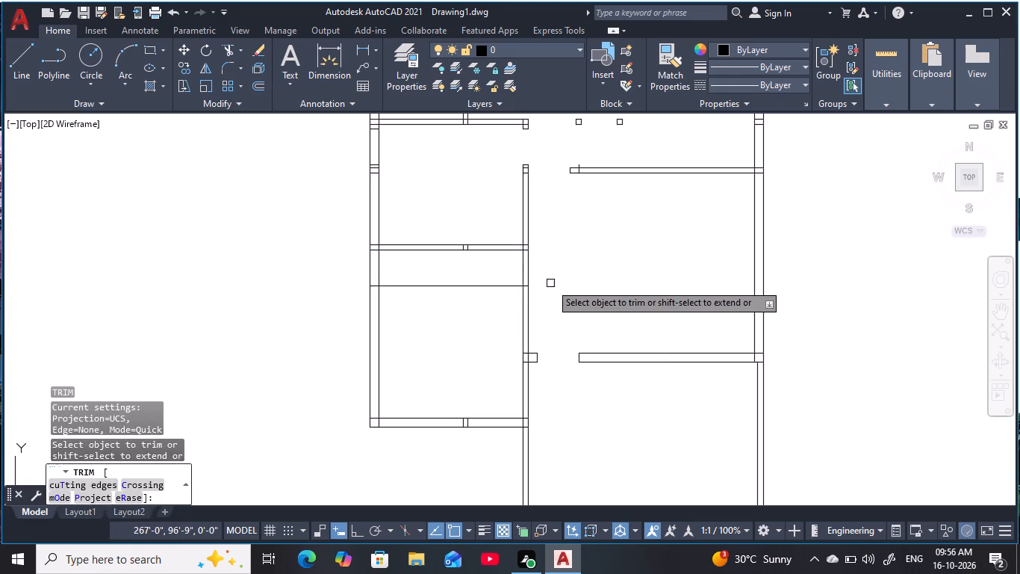
left_click(552, 274)
left_click(489, 277)
left_click(482, 274)
left_click(465, 309)
scroll(552, 289, "down", 2)
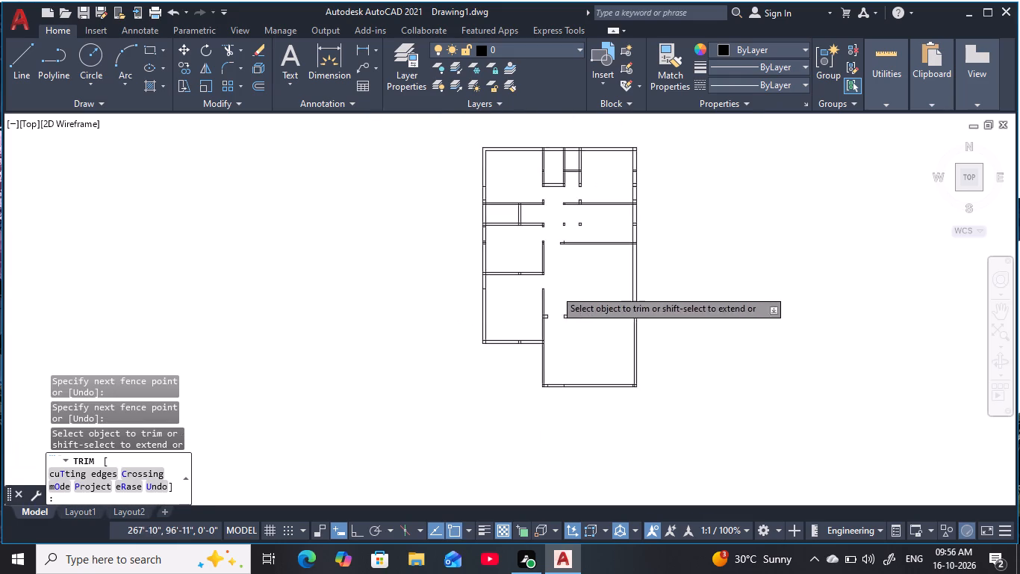
middle_click_drag(557, 289, 517, 263)
scroll(519, 262, "up", 1)
middle_click_drag(519, 262, 498, 293)
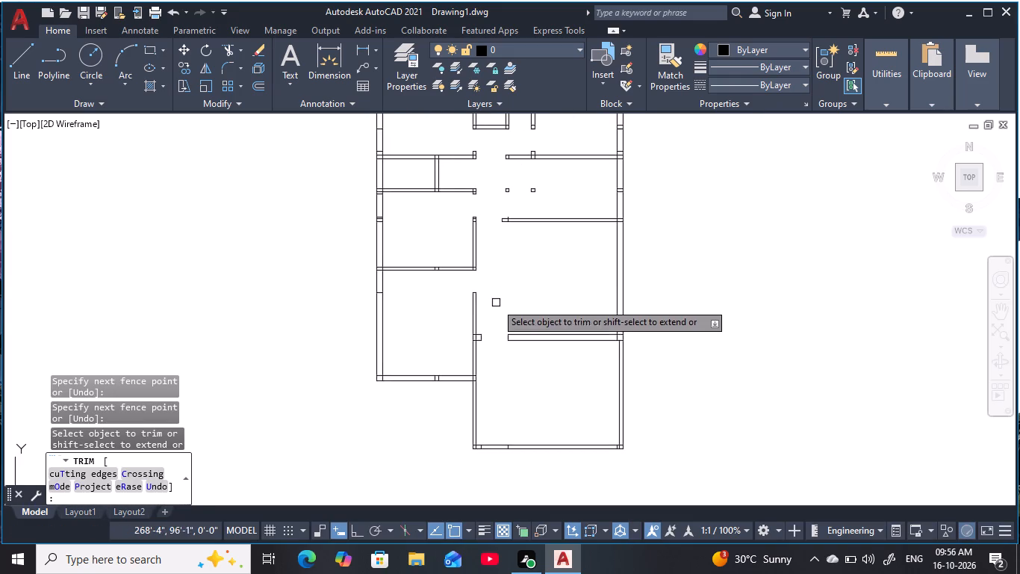
middle_click_drag(524, 310, 525, 310)
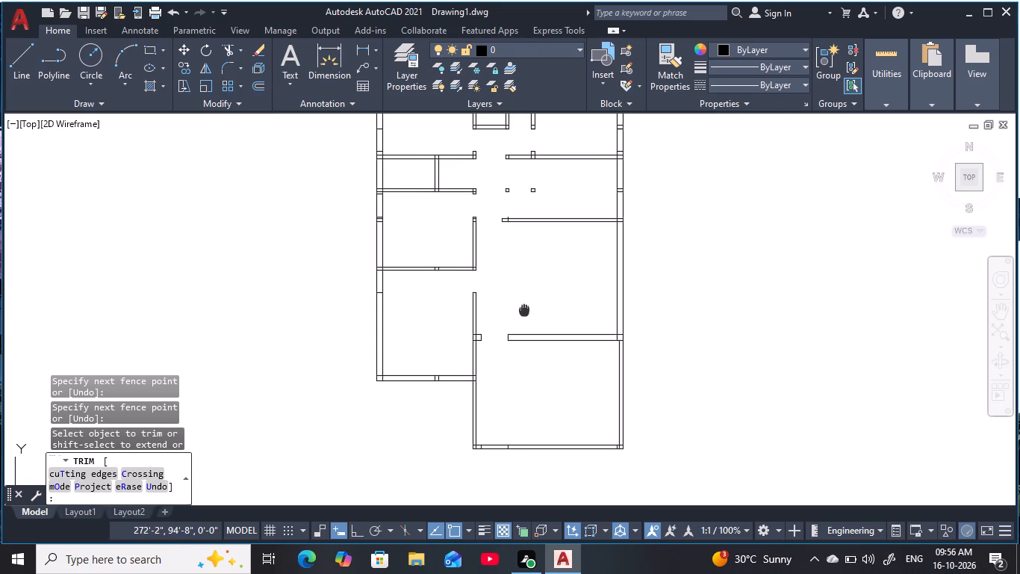
middle_click_drag(525, 310, 524, 251)
key("Escape")
key("Escape")
key("Escape")
key("Escape")
key("Escape")
key("Escape")
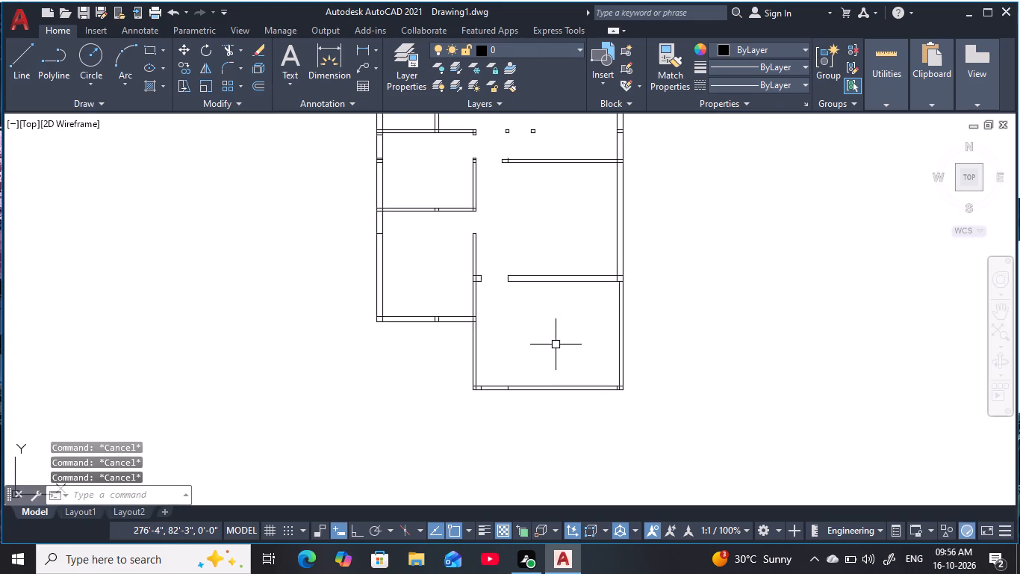
key("Escape")
key("Escape")
key("Escape")
key("Escape")
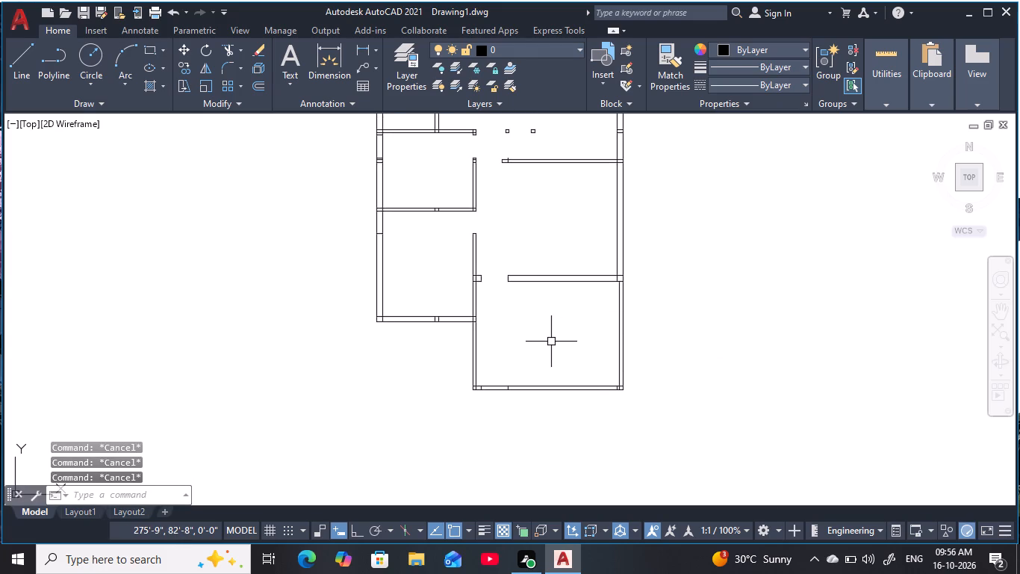
Offset the inner face of the large right room's outer right wall 5' to the left.
scroll(542, 364, "up", 1)
middle_click_drag(539, 362, 526, 345)
middle_click_drag(544, 321, 529, 362)
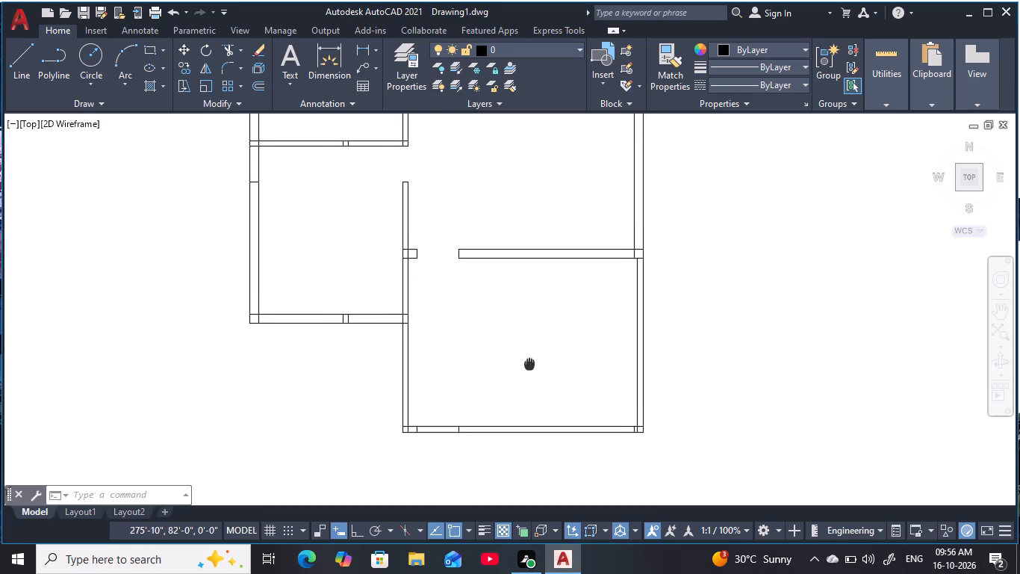
middle_click_drag(529, 362, 529, 372)
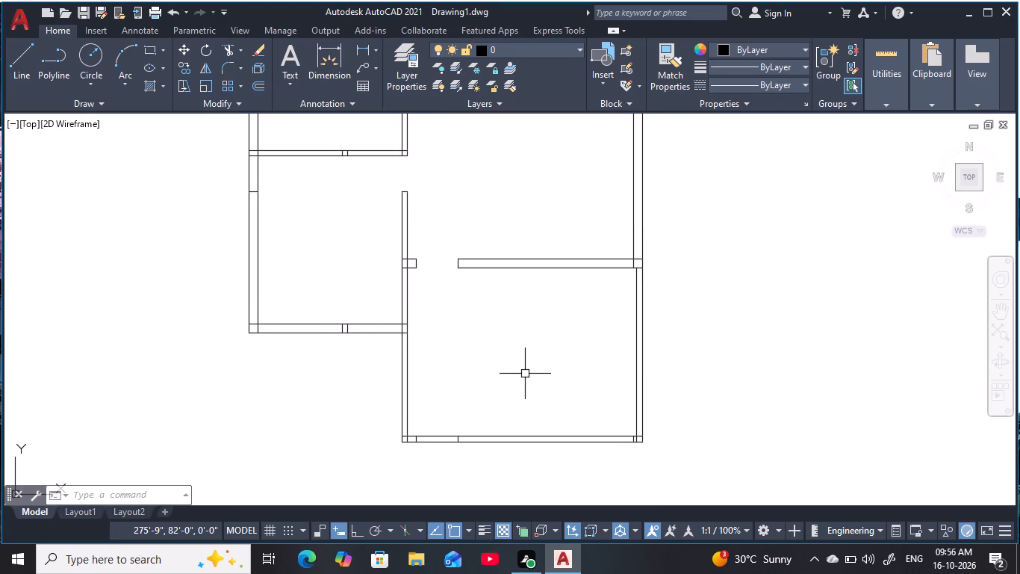
middle_click_drag(506, 374, 502, 406)
scroll(500, 388, "down", 2)
key("Escape")
middle_click_drag(504, 407, 479, 436)
key("Escape")
scroll(487, 425, "up", 3)
key("Escape")
key("Escape")
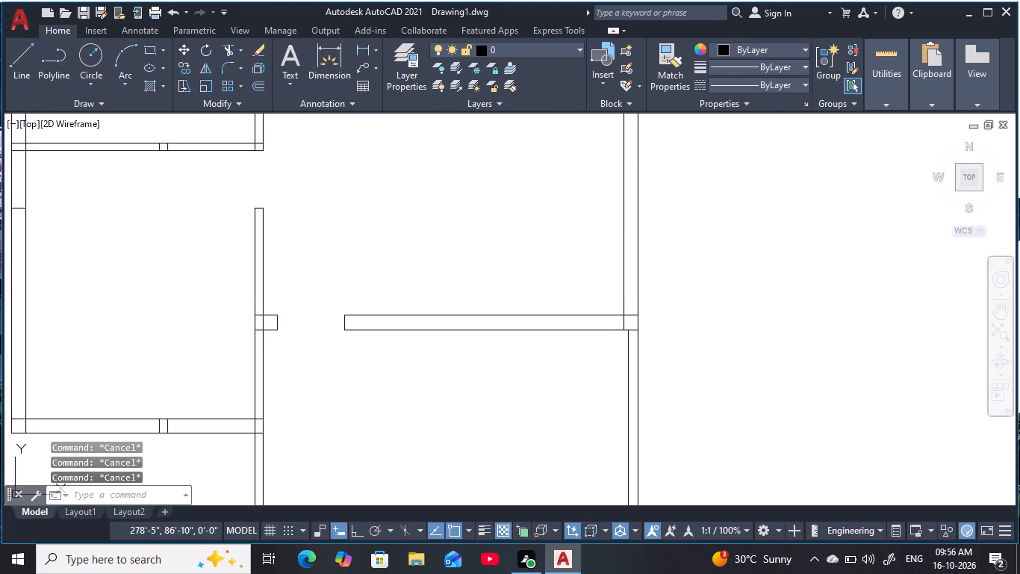
middle_click_drag(507, 402, 486, 422)
key("Escape")
key("Escape")
key("Escape")
type("O")
key("space")
key("5")
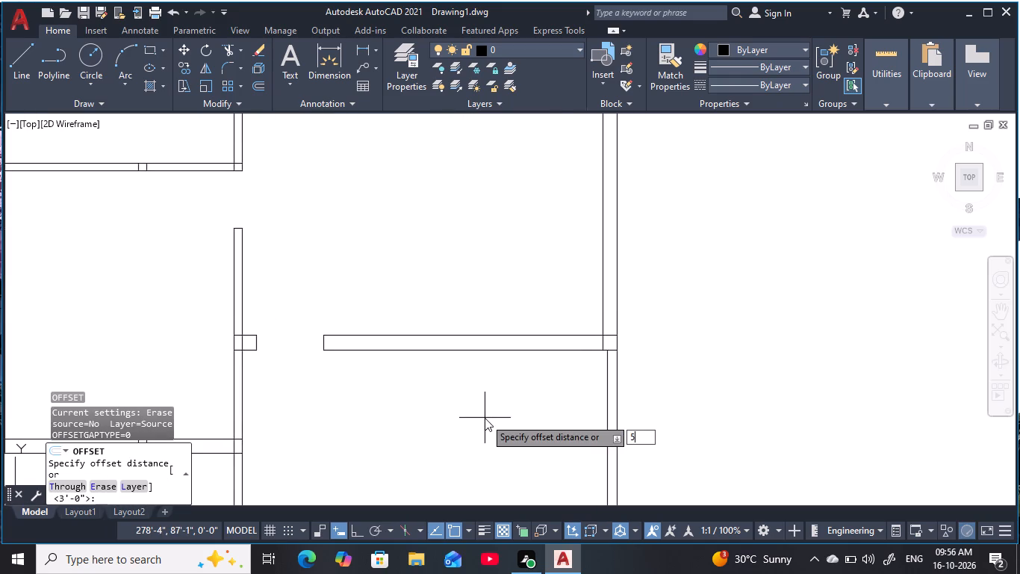
key("apostrophe")
key("space")
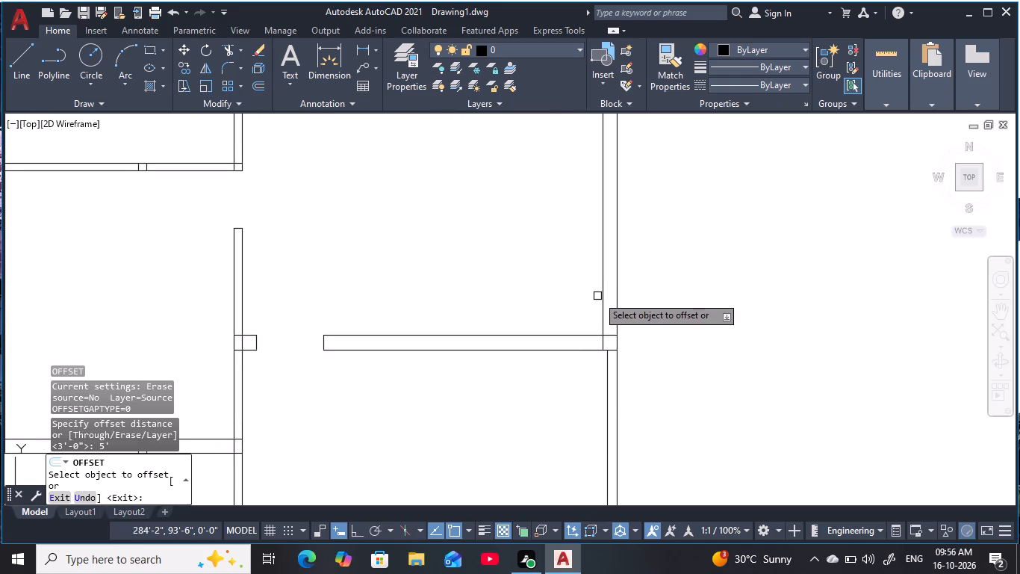
left_click(601, 302)
left_click(424, 304)
key("Escape")
key("Escape")
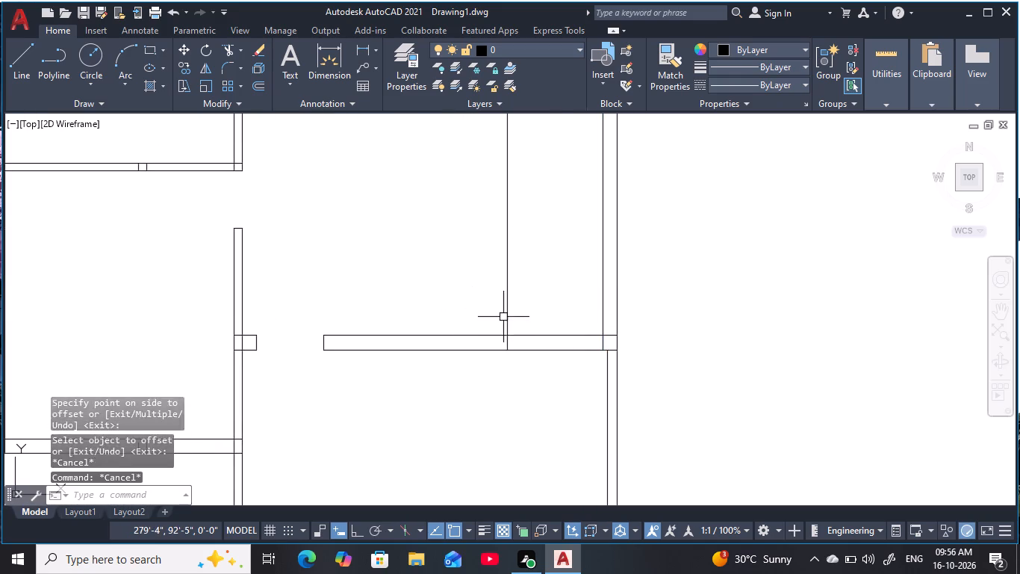
key("Escape")
key("Escape")
key("Escape")
key("Escape")
key("Escape")
Offset the upper face of the large right room's bottom wall 5' upward.
key("space")
key("space")
left_click(550, 335)
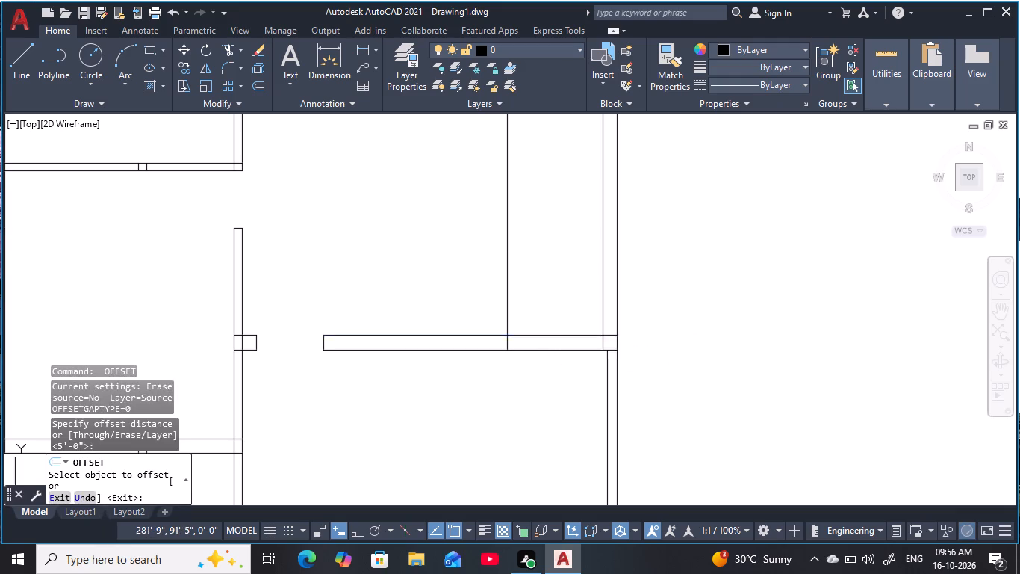
left_click(542, 209)
key("Escape")
key("Escape")
key("Escape")
key("Escape")
key("Escape")
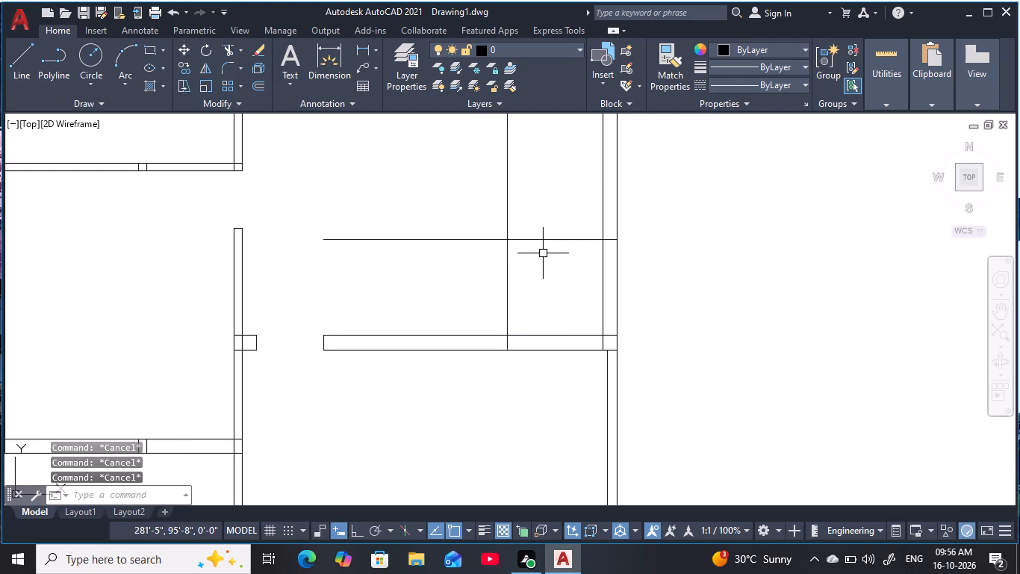
Offset the new vertical line 5" to the left and the new horizontal line 5" upward to give the corner partitions thickness.
key("o")
key("space")
key("5")
key("space")
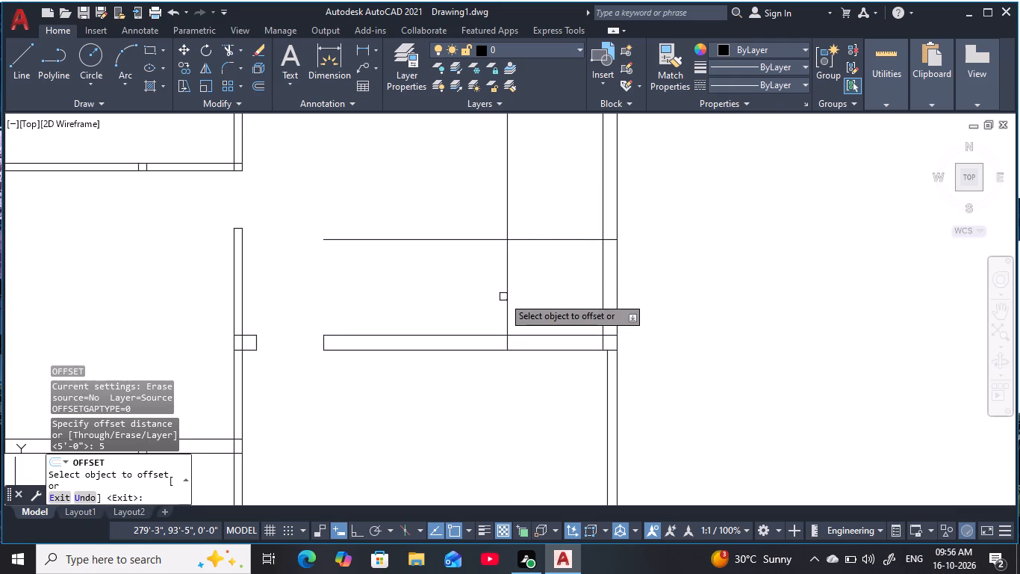
left_click(504, 300)
left_click(434, 303)
left_click(460, 241)
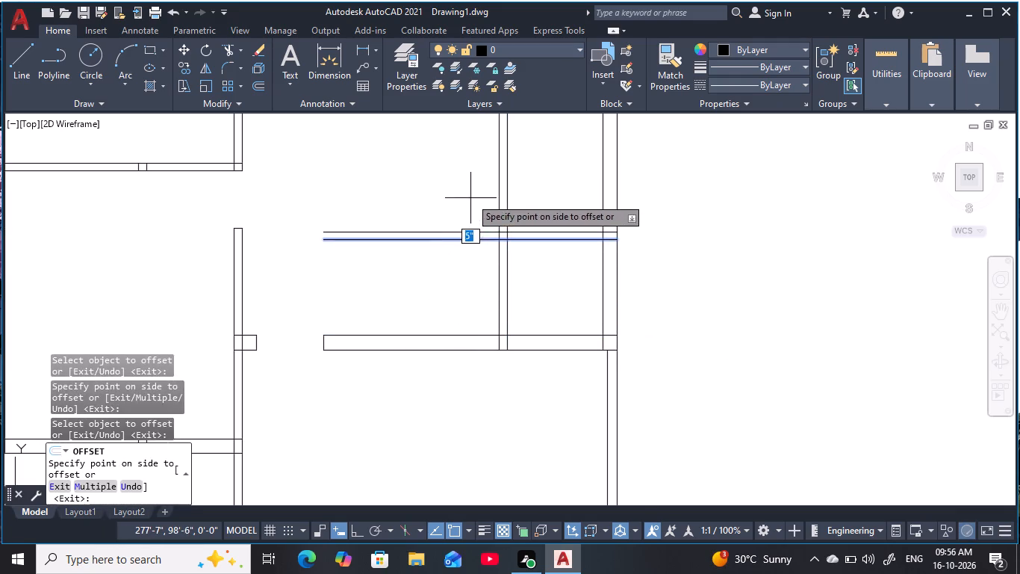
left_click(470, 197)
key("Escape")
key("Escape")
key("Escape")
key("Escape")
key("Escape")
key("Escape")
key("Escape")
Trim the partition lines extending left of and above their corner to enclose the small room in the large right room's lower right corner.
type("TR")
key("space")
left_click(448, 206)
left_click(453, 284)
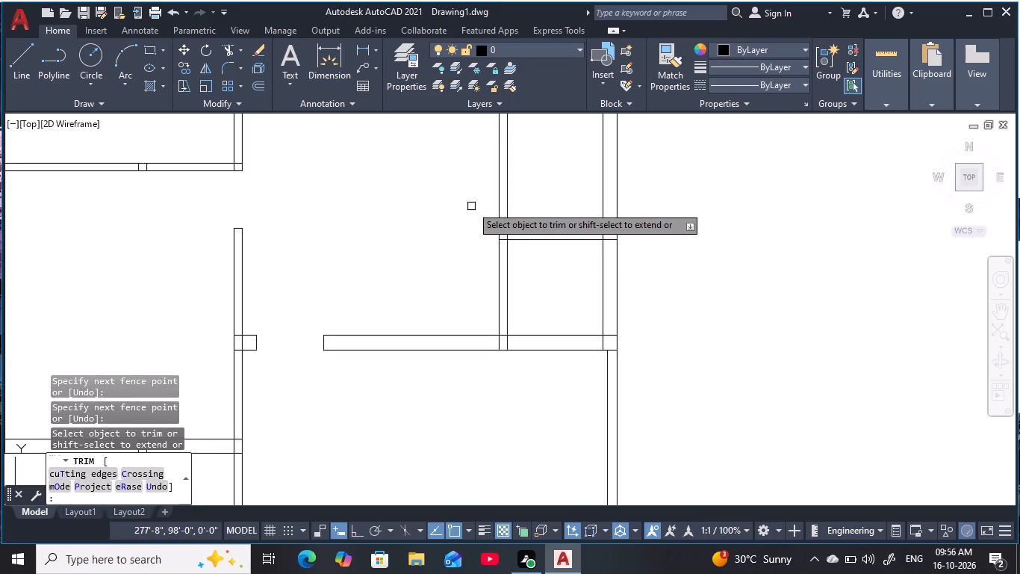
left_click(471, 204)
left_click(536, 186)
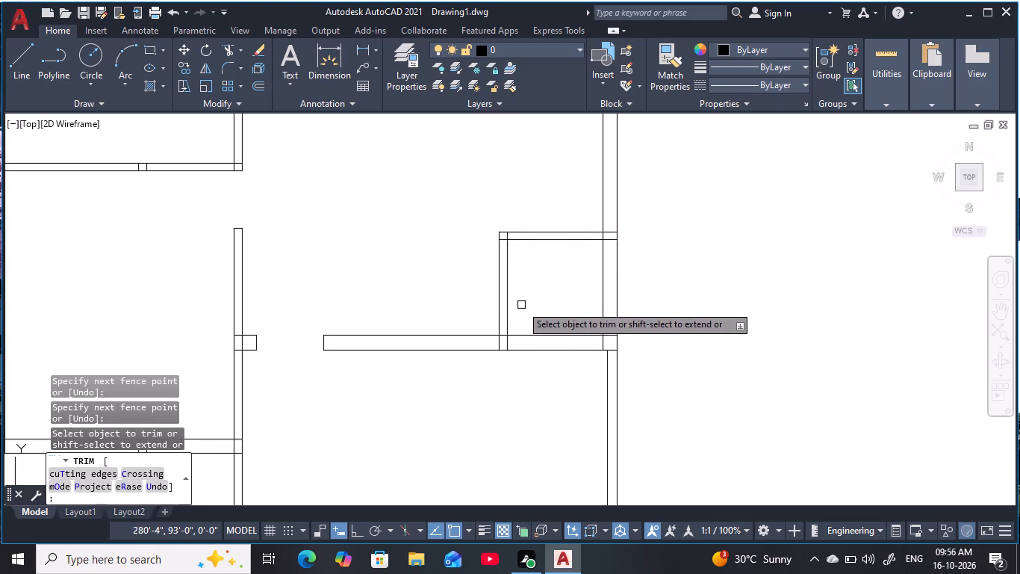
key("Escape")
key("Escape")
key("Escape")
key("Escape")
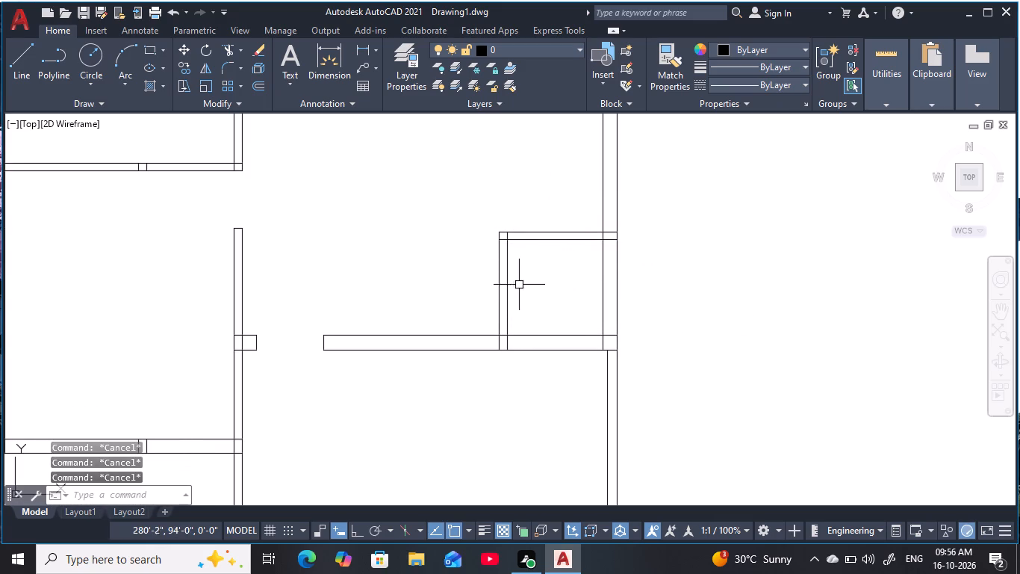
key("Escape")
Trim the small corner room's top wall between its vertical partition and the outer right wall to open that side.
middle_click_drag(526, 279, 500, 323)
key("Escape")
key("Escape")
key("Escape")
key("Escape")
type("TR")
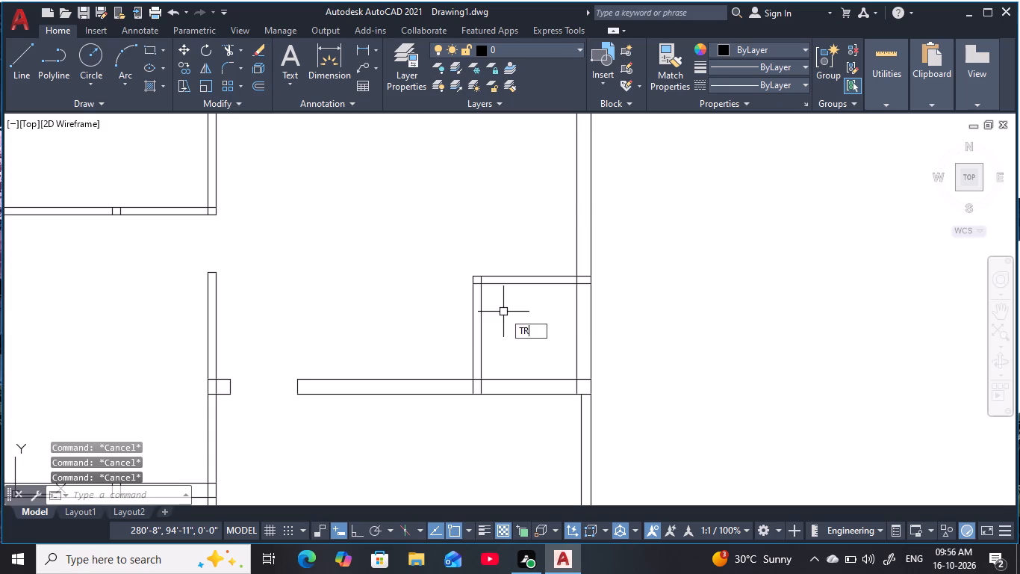
key("space")
left_click_drag(529, 299, 526, 288)
left_click(506, 244)
scroll(509, 253, "down", 2)
middle_click_drag(509, 255, 527, 309)
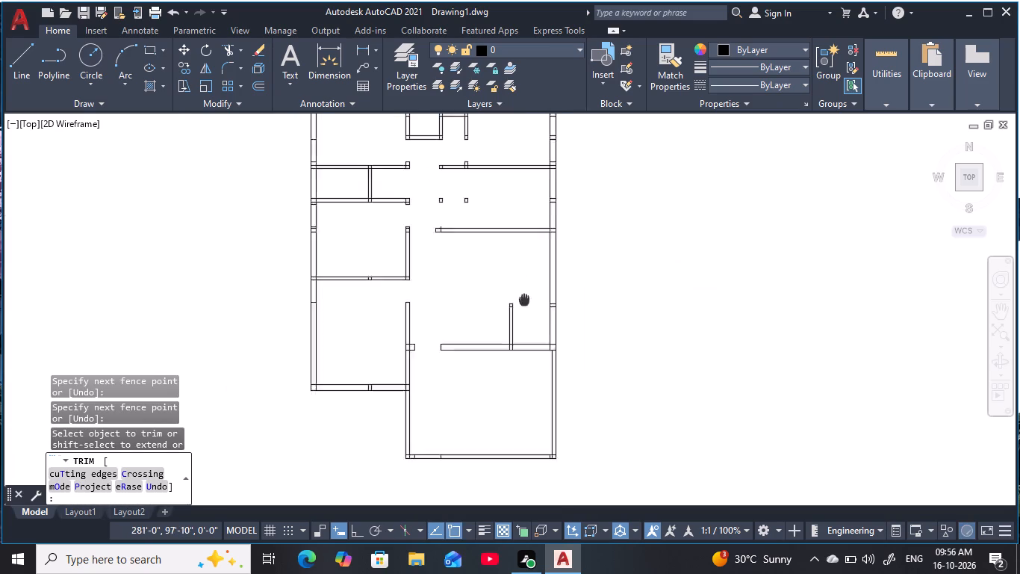
middle_click_drag(527, 309, 529, 315)
scroll(541, 294, "down", 1)
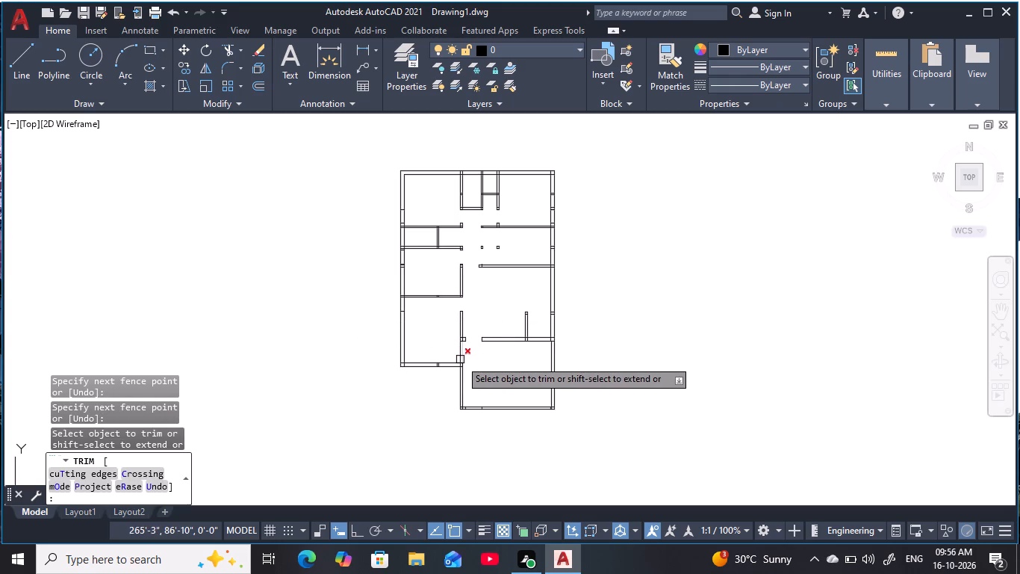
key("Escape")
key("Escape")
key("Escape")
key("Escape")
key("Escape")
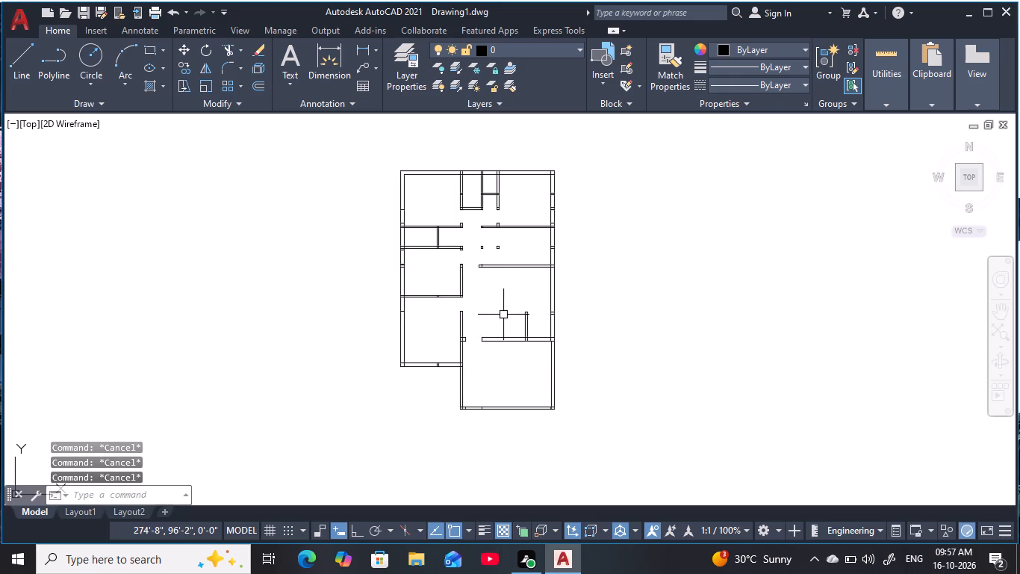
Draw a vertical guide line about 7' long upward from the midpoint of the lowest room's bottom wall outer face.
middle_click_drag(503, 315, 570, 317)
scroll(586, 395, "up", 1)
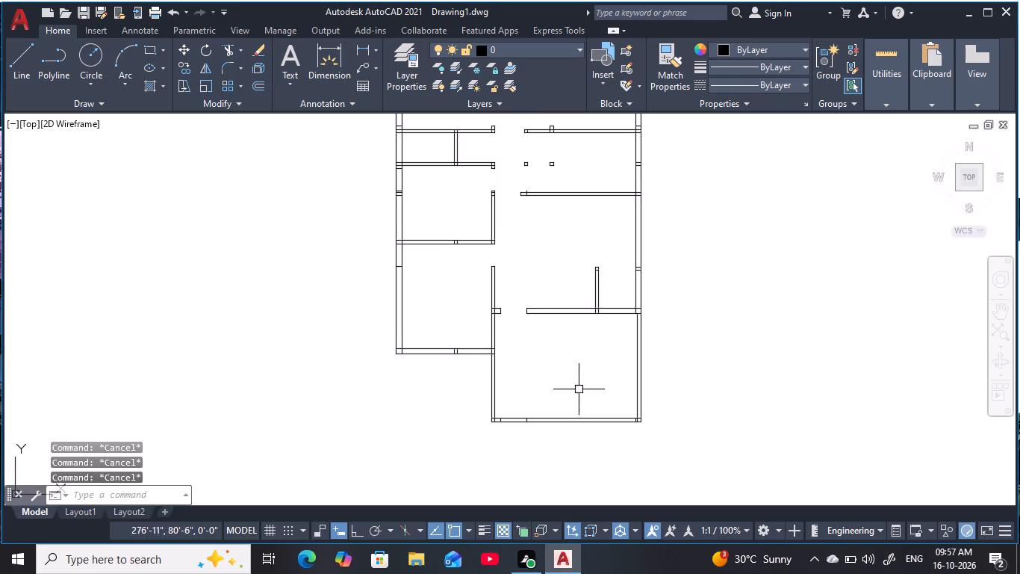
middle_click_drag(579, 382, 586, 320)
scroll(586, 320, "up", 2)
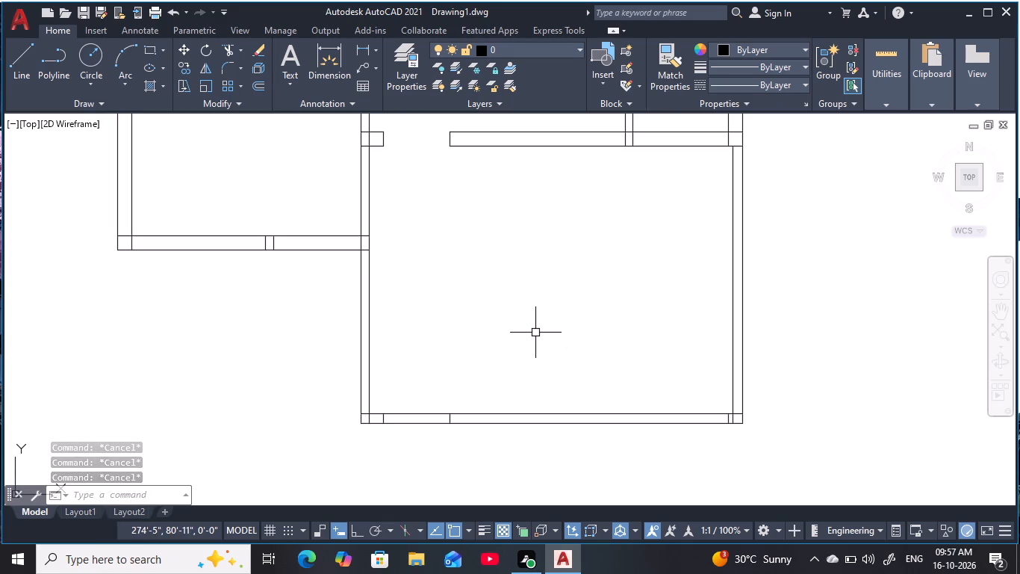
key("Escape")
key("Escape")
key("Escape")
key("Escape")
key("Escape")
key("Escape")
type("L")
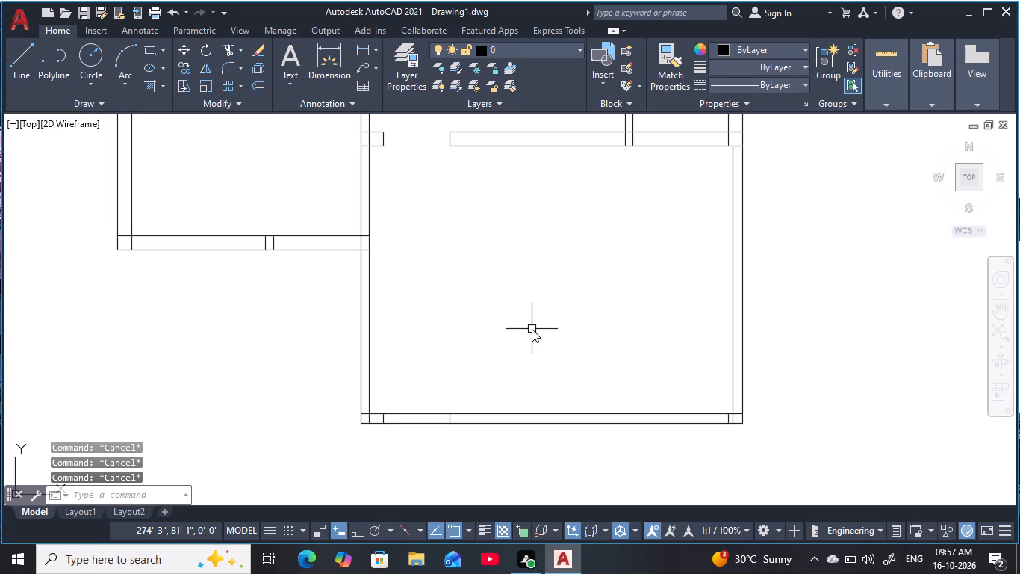
key("space")
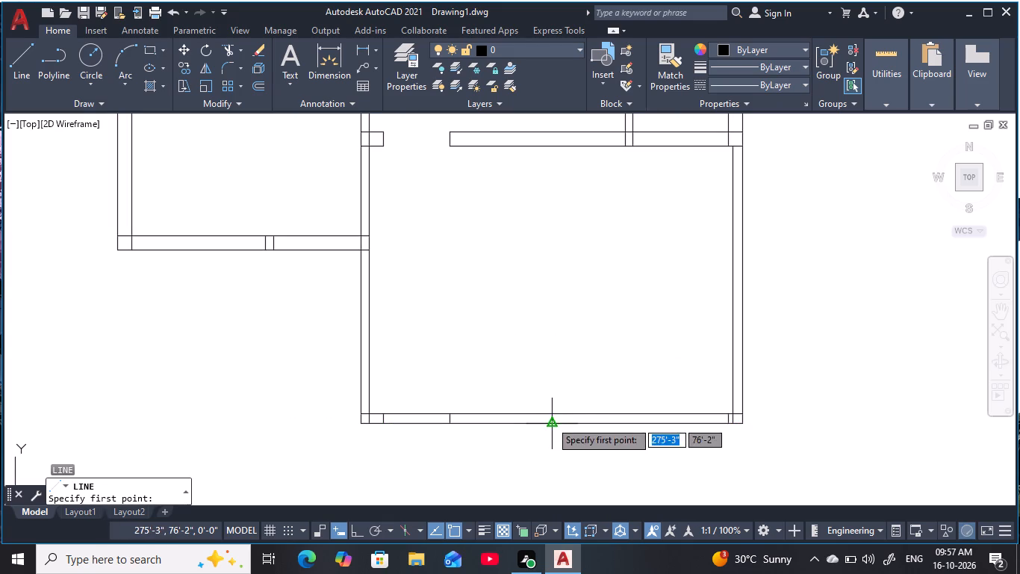
left_click(550, 421)
left_click(546, 284)
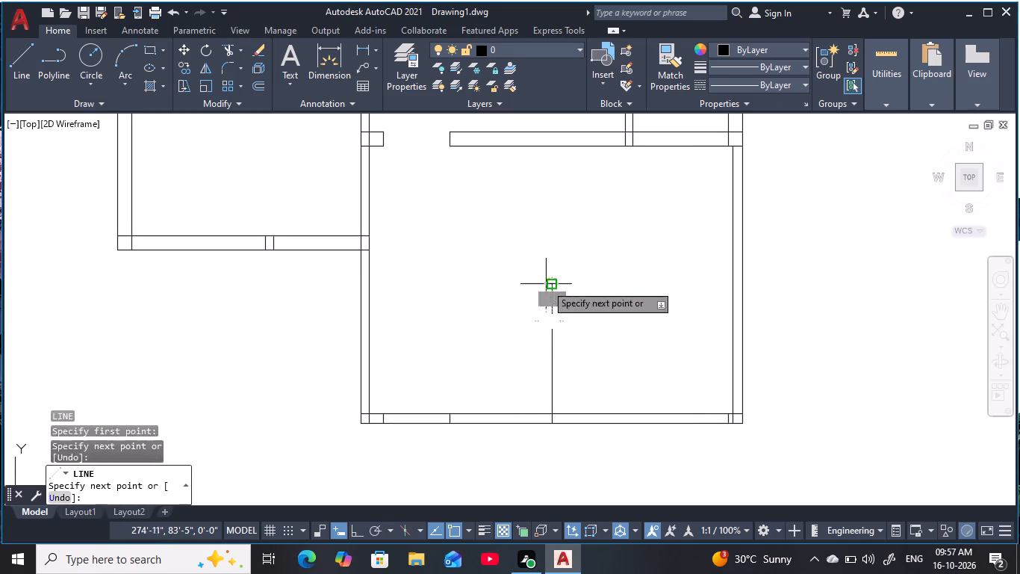
key("Escape")
key("Escape")
key("Escape")
key("Escape")
key("Escape")
Offset the vertical guide line 4' to both the left and the right.
type("O")
key("space")
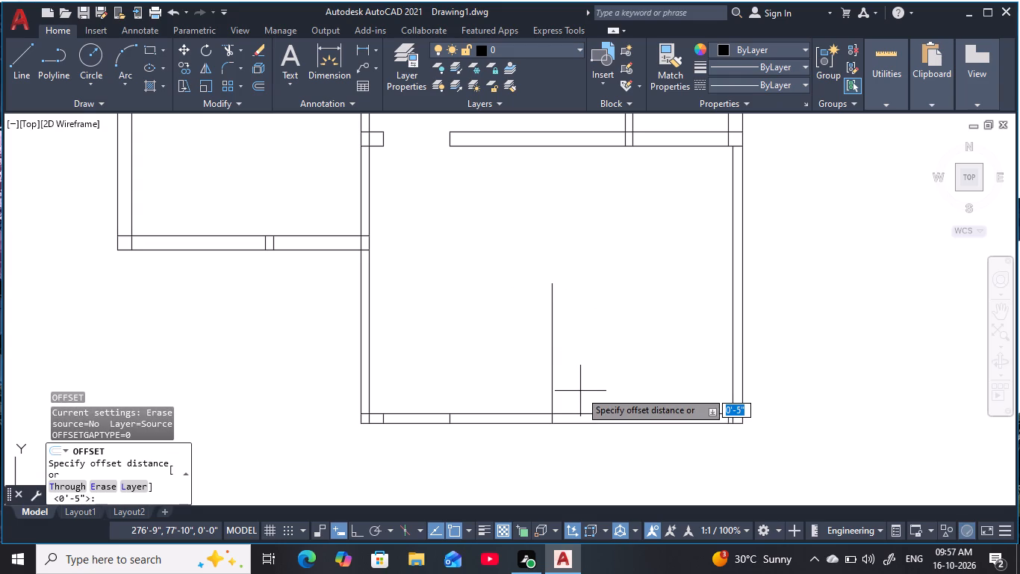
key("4")
key("apostrophe")
key("space")
left_click(550, 390)
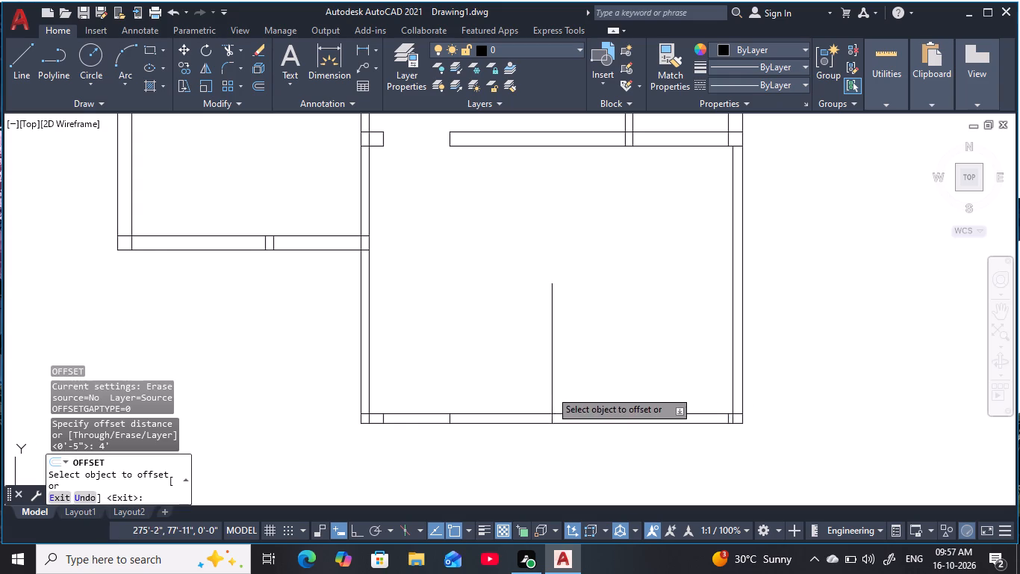
left_click(385, 393)
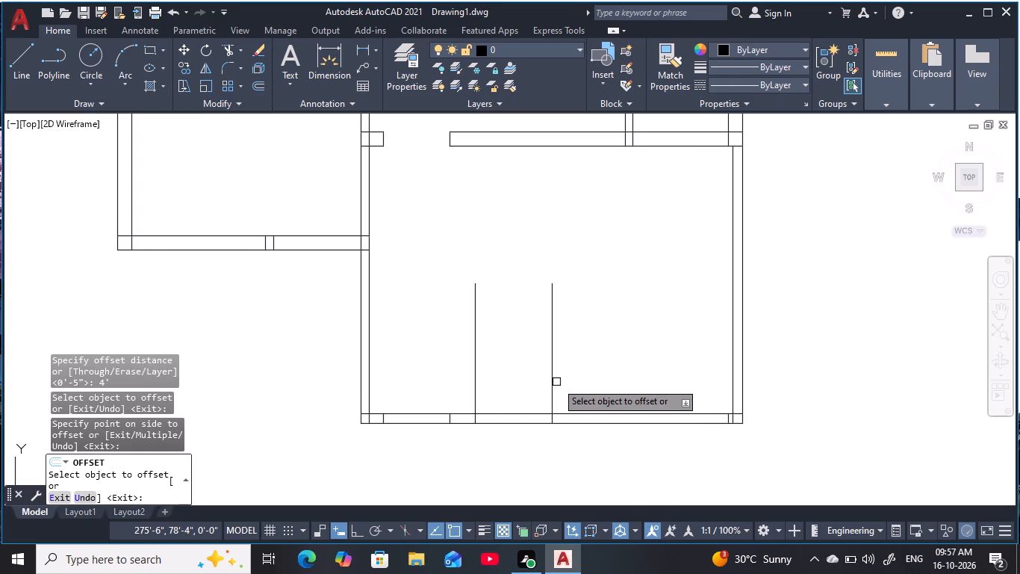
left_click(554, 383)
left_click(662, 374)
key("Escape")
key("Escape")
key("Escape")
key("Escape")
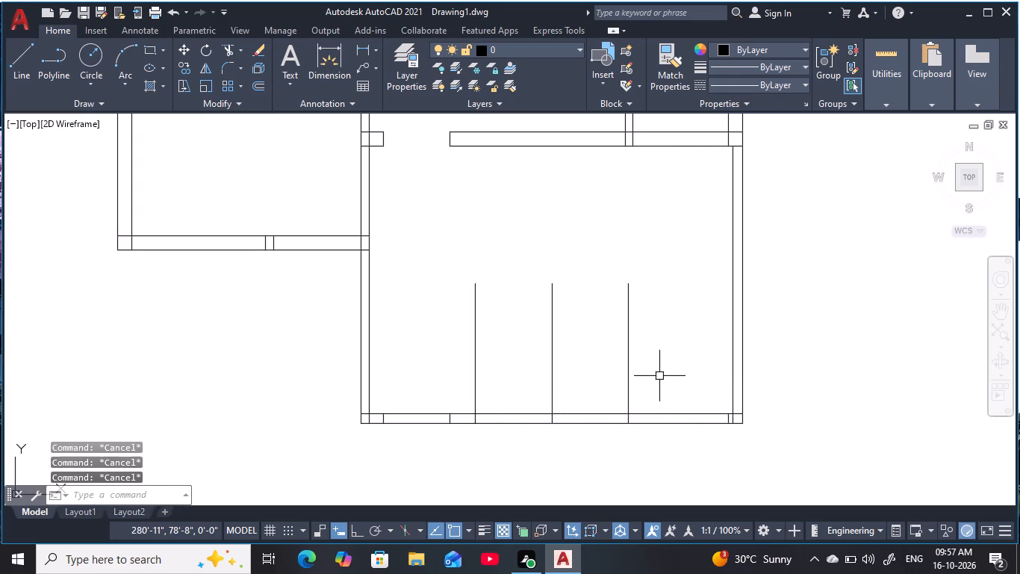
key("Escape")
key("Escape")
Trim the guide lines above the bottom wall and the wall between the outer two to cut a centred opening, removing the middle remnant.
type("TR")
key("space")
left_click(659, 377)
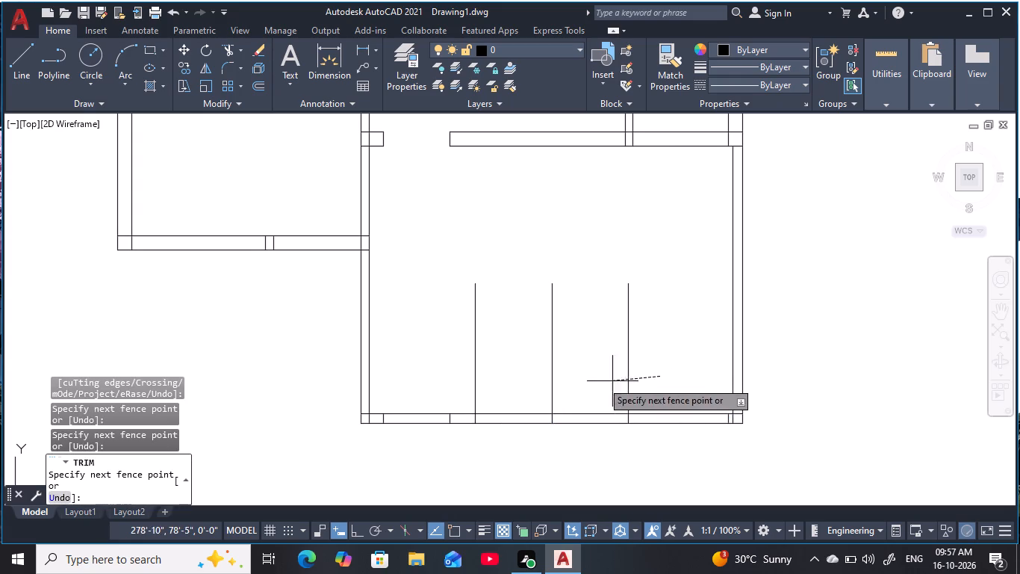
left_click(435, 371)
left_click(504, 387)
left_click(523, 450)
left_click_drag(579, 450, 580, 447)
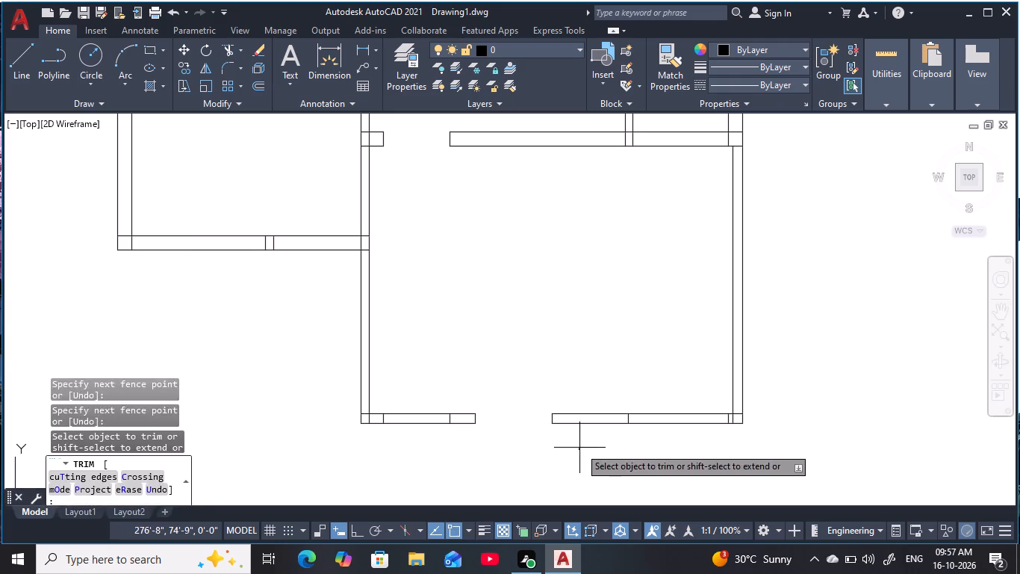
left_click_drag(580, 447, 581, 442)
left_click(585, 398)
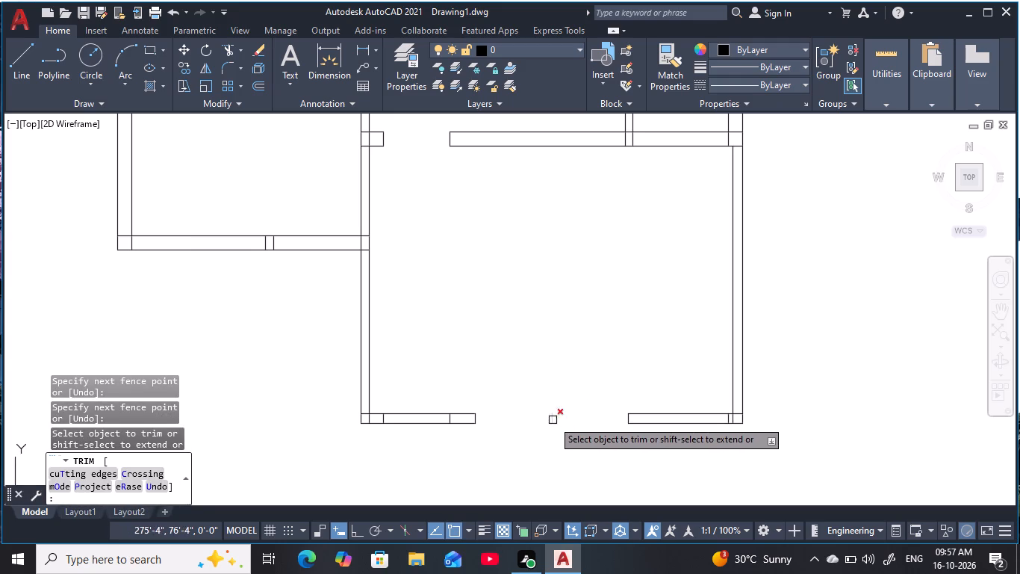
left_click(553, 420)
scroll(576, 393, "down", 3)
middle_click_drag(553, 334, 565, 365)
key("Escape")
key("Escape")
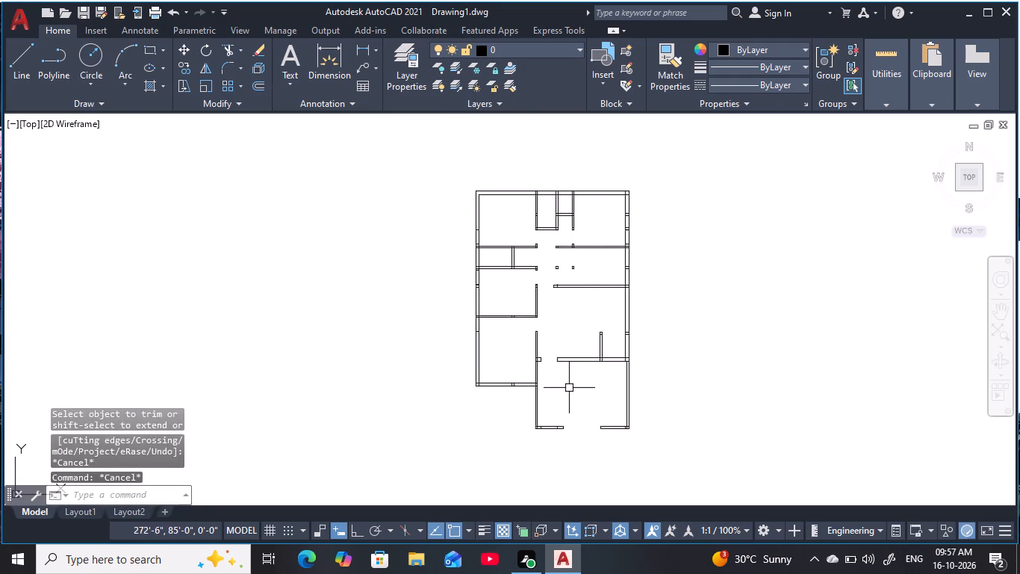
key("Escape")
key("Escape")
key("Escape")
key("Escape")
key("Escape")
key("Escape")
key("Escape")
key("Escape")
key("Escape")
key("Escape")
key("Escape")
key("Escape")
key("Escape")
key("Escape")
key("Escape")
key("Escape")
key("Escape")
key("Escape")
key("Escape")
key("Escape")
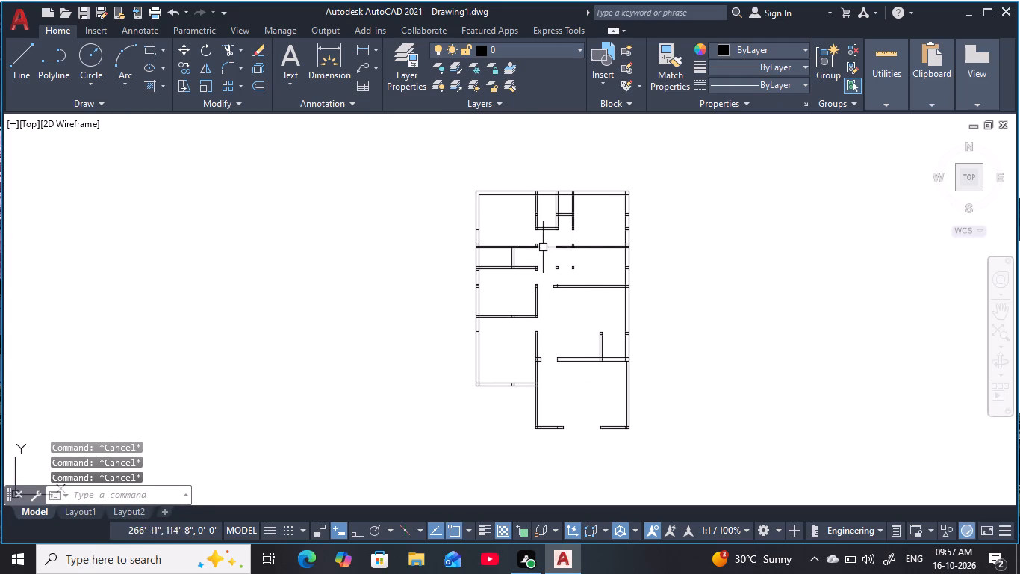
Offset the left face of the right-hand partition of the small upper middle compartment 4" to the left.
middle_click_drag(544, 245, 559, 307)
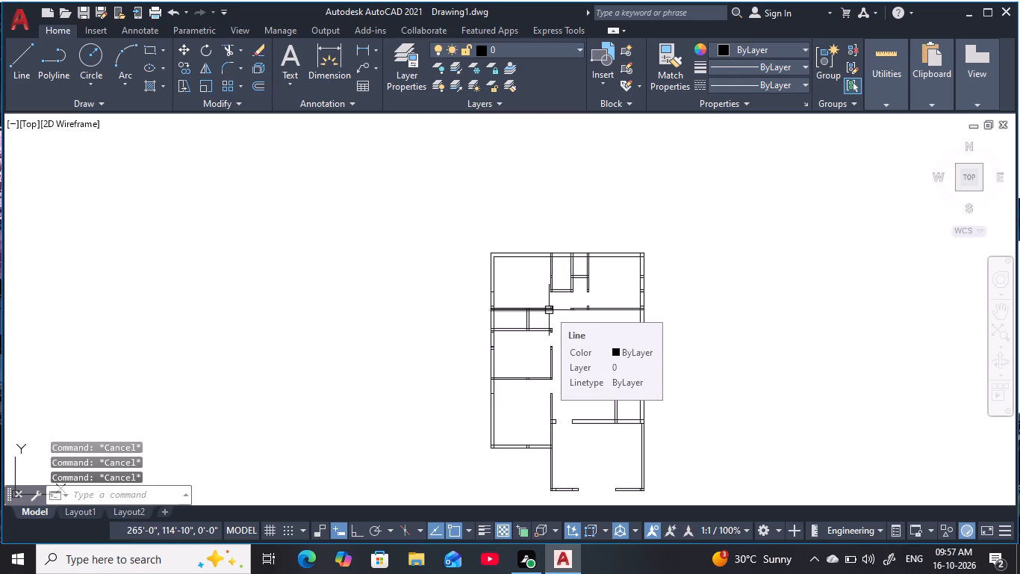
scroll(579, 288, "up", 3)
middle_click_drag(578, 287, 582, 336)
key("Escape")
key("Escape")
key("Escape")
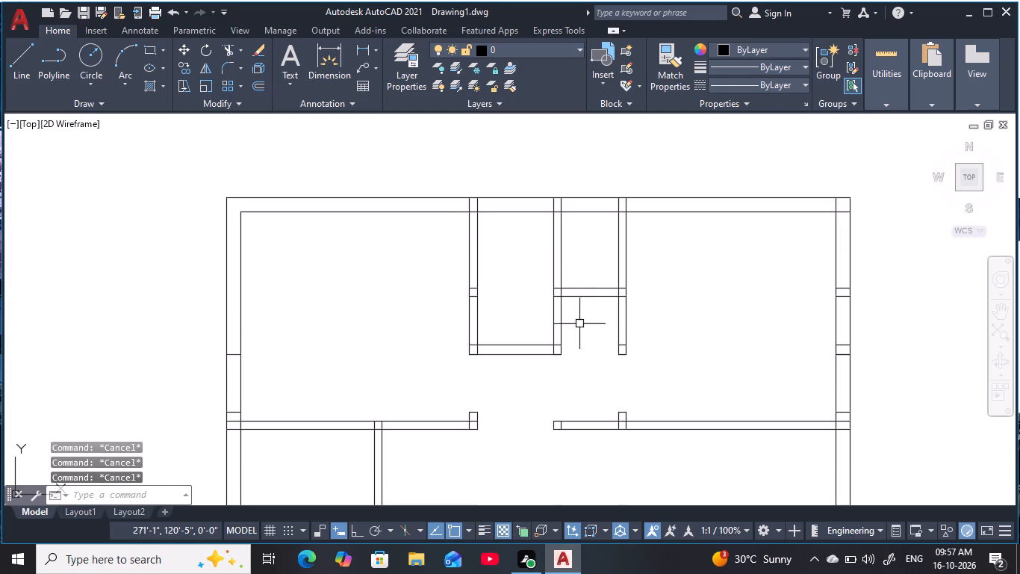
key("Escape")
key("Escape")
type("O")
key("space")
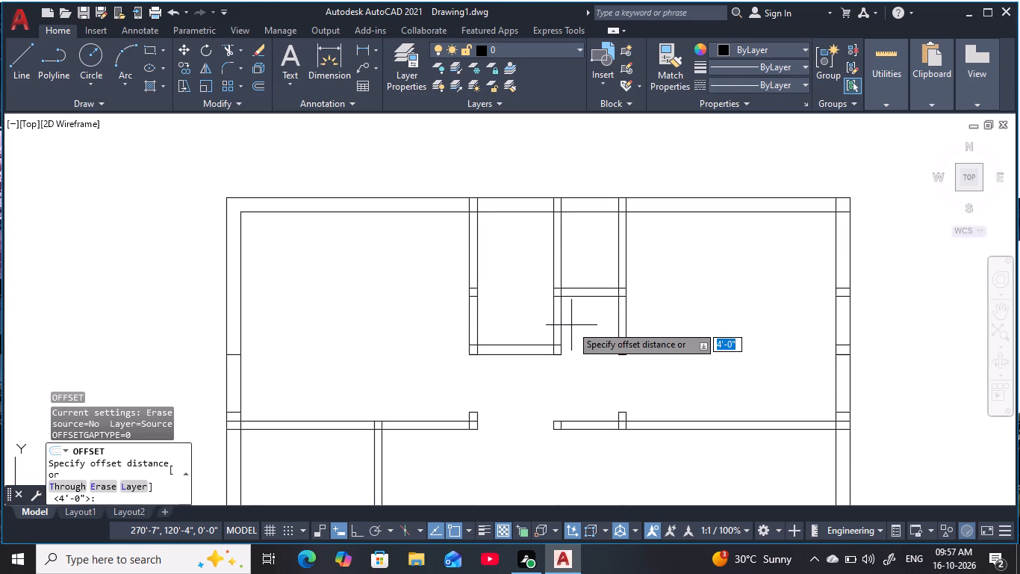
type("4")
key("space")
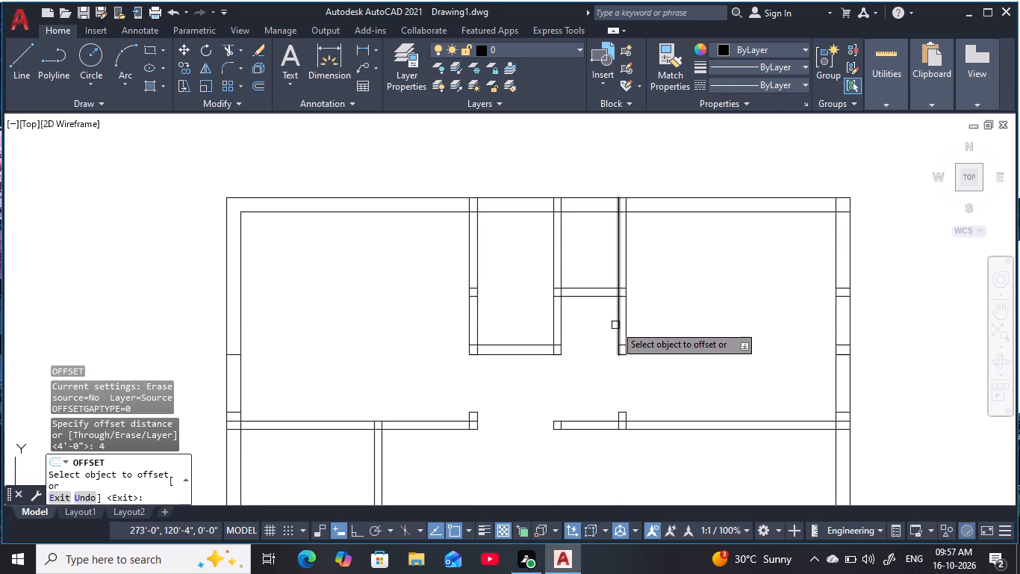
left_click(615, 326)
left_click(562, 342)
key("Escape")
key("Escape")
key("Escape")
key("Escape")
key("Escape")
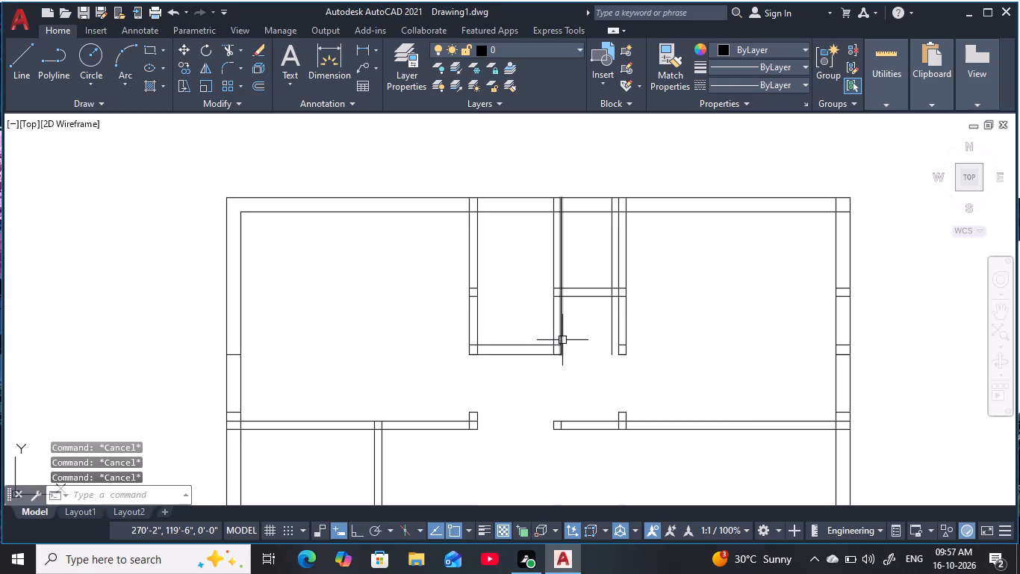
Offset the new vertical line 2'6" to the left to mark the door width.
key("o")
key("space")
key("2")
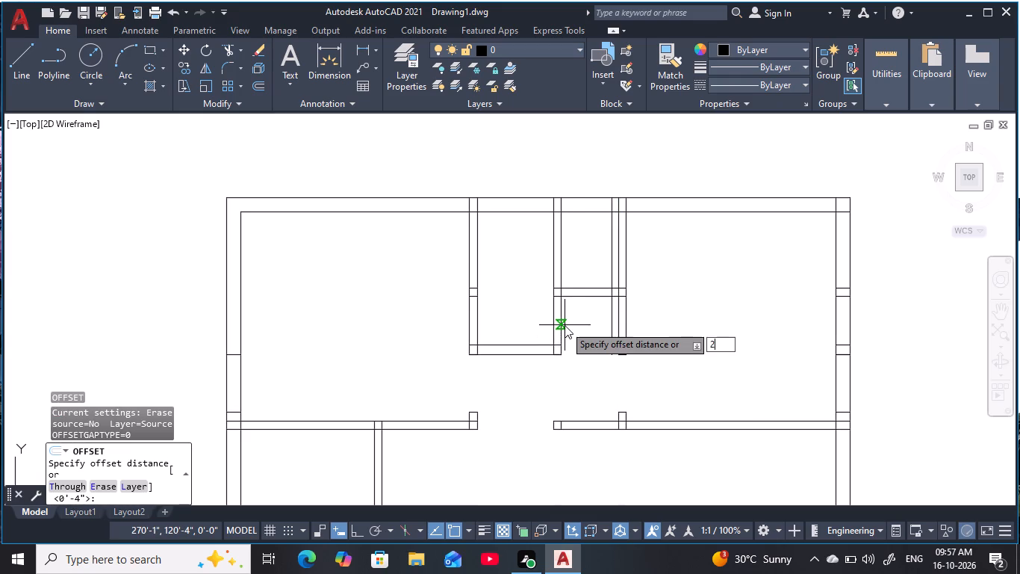
key("apostrophe")
type("6")
key("space")
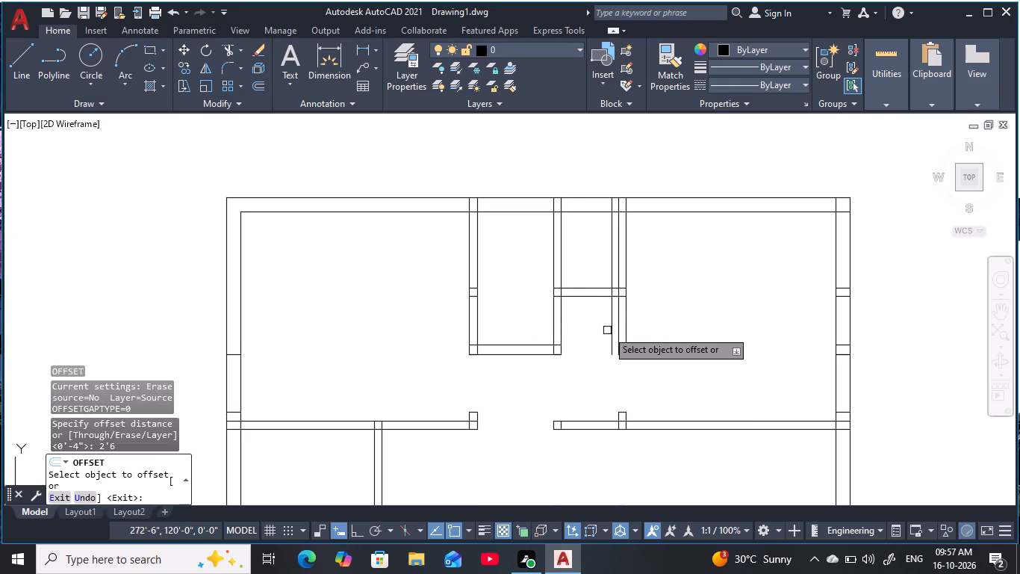
left_click(612, 330)
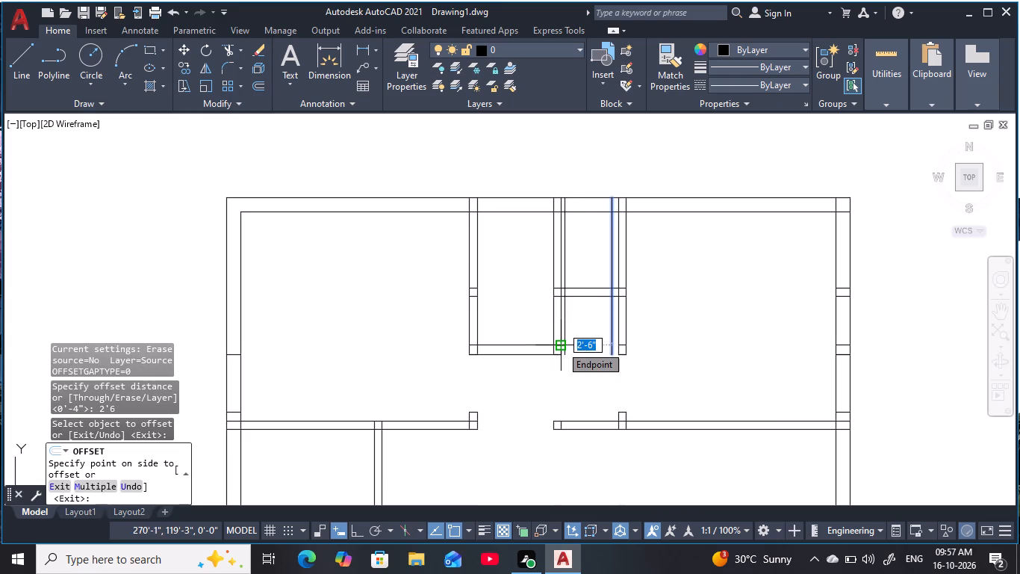
left_click(561, 345)
key("Escape")
key("Escape")
key("Escape")
key("Escape")
key("Escape")
key("Escape")
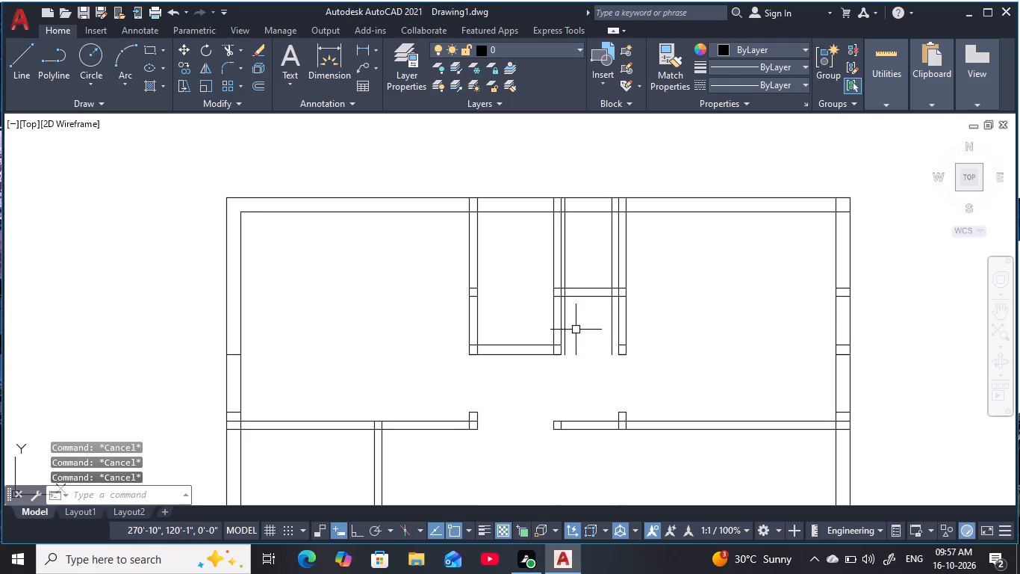
Trim the door marking lines above and below the small compartment's cross wall, and cut the wall between them to form a doorway.
type("TR")
key("space")
key("space")
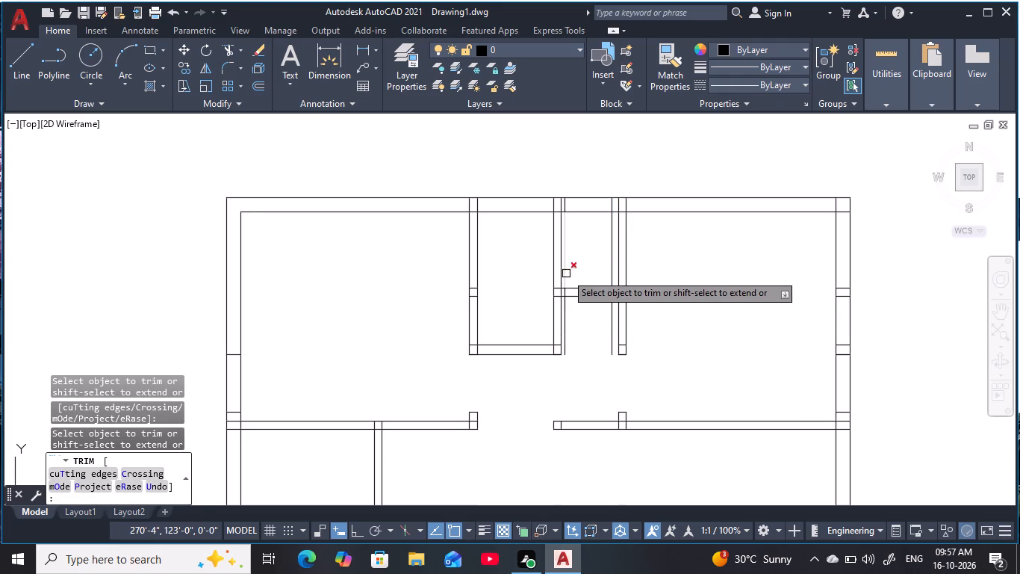
left_click(567, 277)
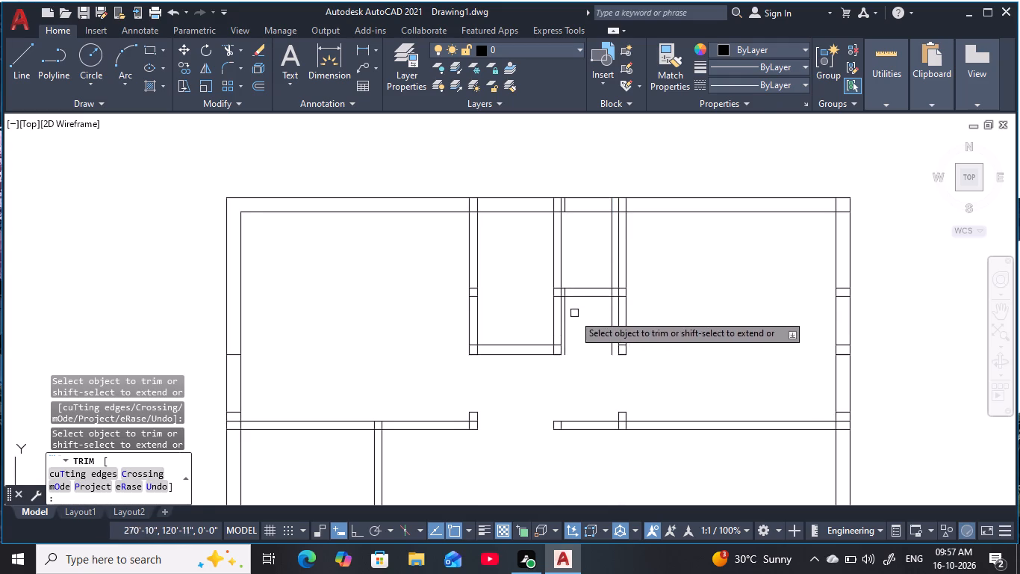
left_click(566, 321)
left_click(609, 313)
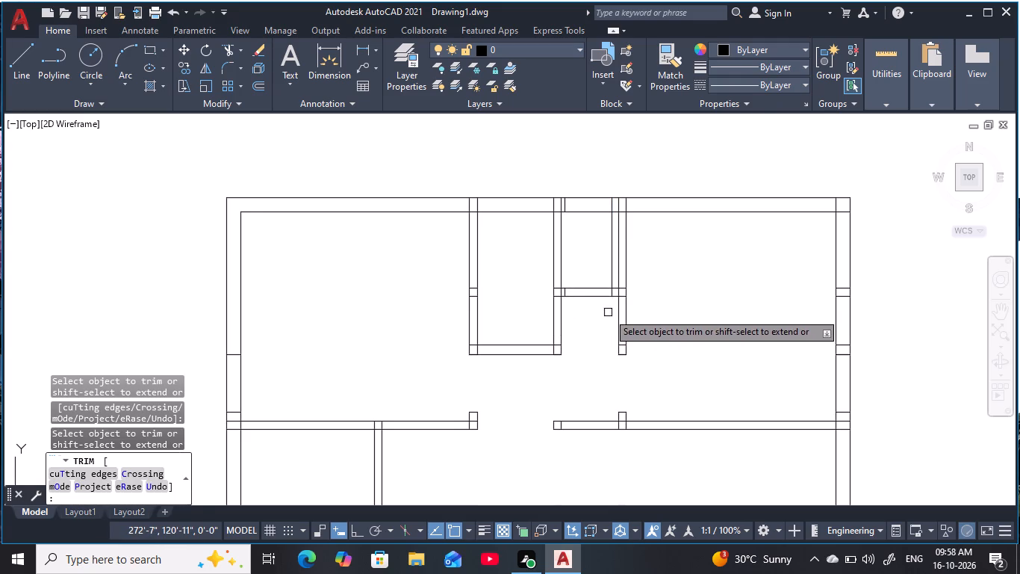
left_click(612, 280)
left_click(596, 276)
left_click(597, 327)
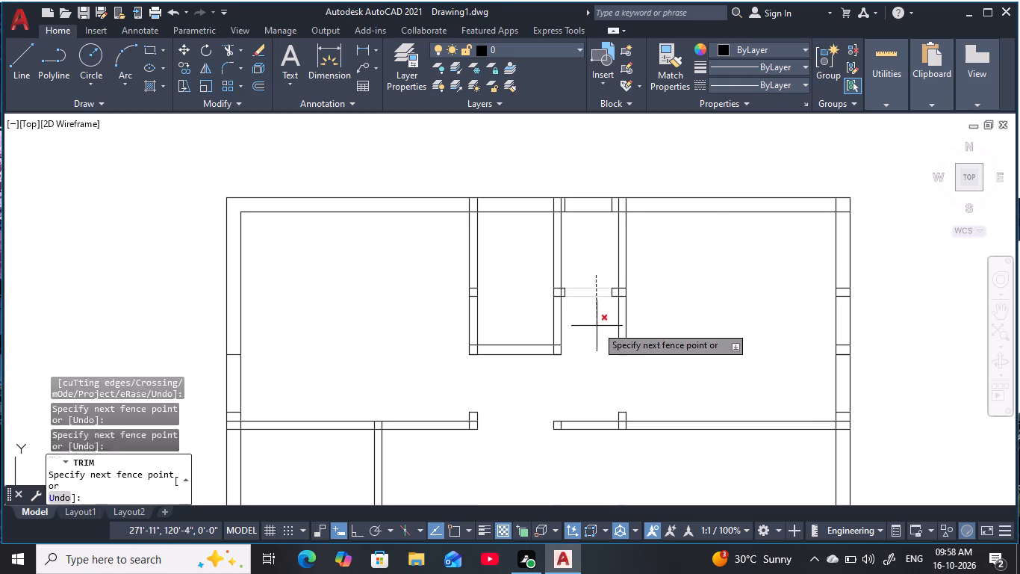
middle_click_drag(588, 330, 606, 336)
key("Escape")
key("Escape")
key("Escape")
key("Escape")
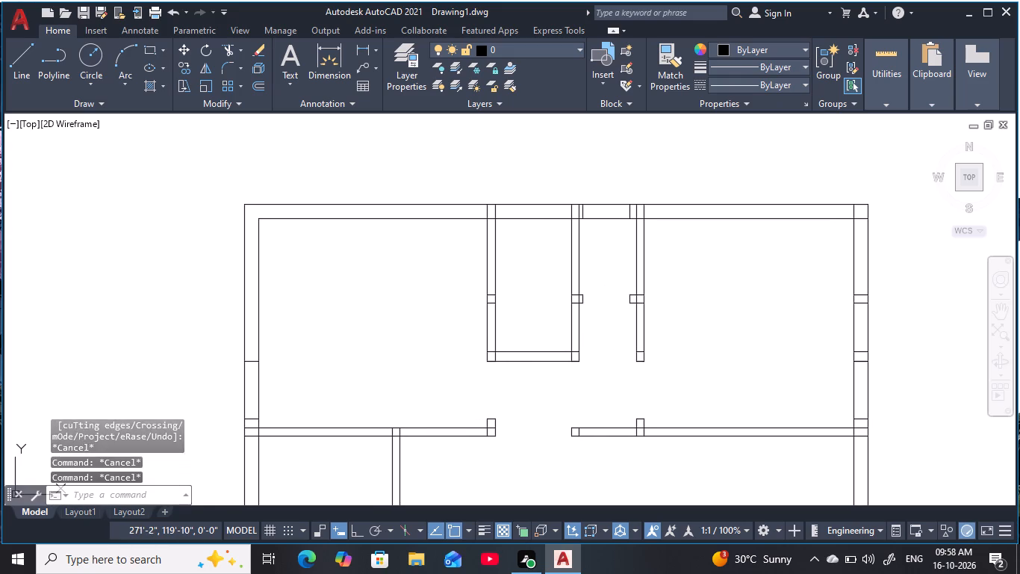
key("Escape")
key("Escape")
key("Escape")
key("Escape")
key("Escape")
key("Escape")
key("Escape")
key("Escape")
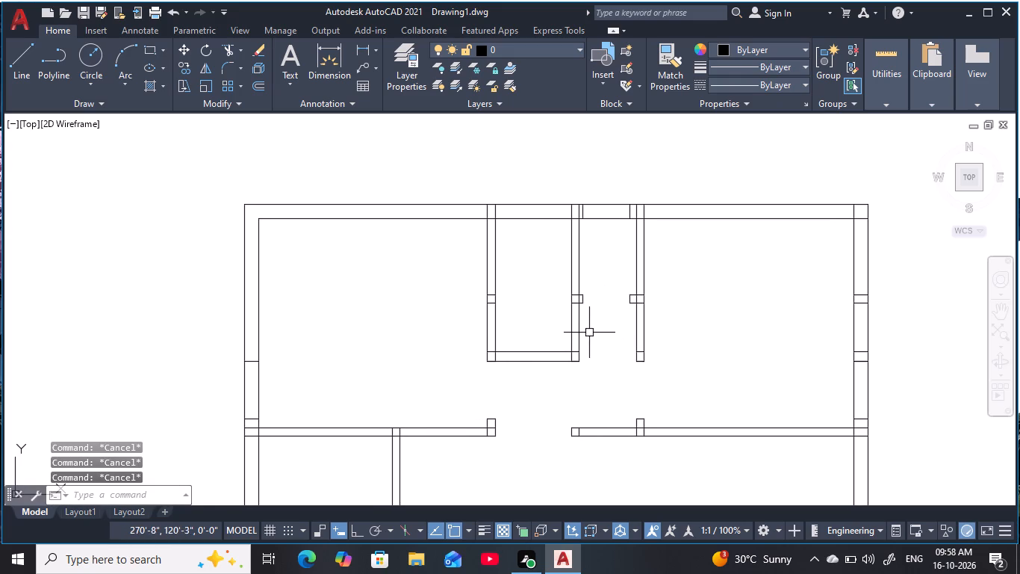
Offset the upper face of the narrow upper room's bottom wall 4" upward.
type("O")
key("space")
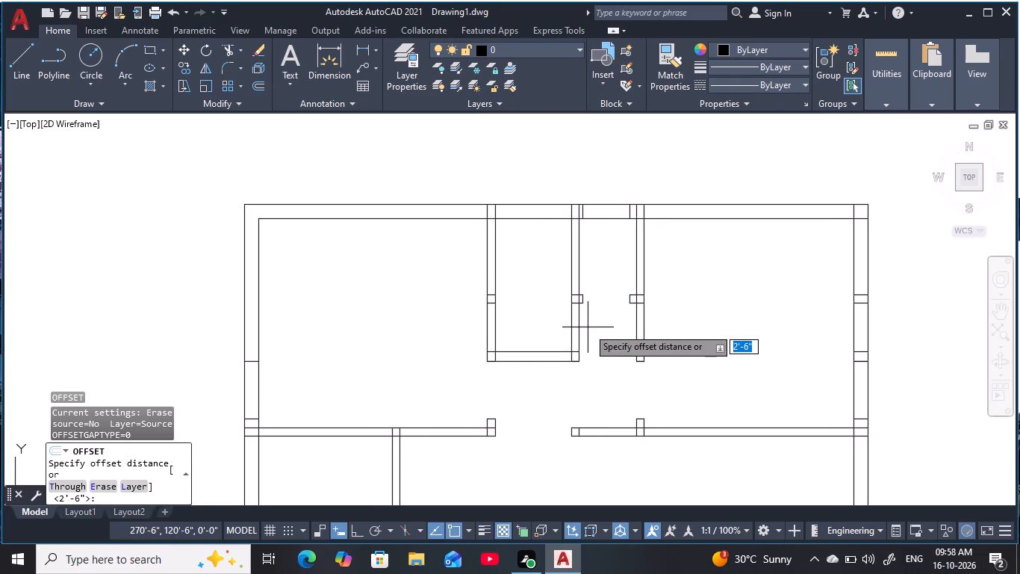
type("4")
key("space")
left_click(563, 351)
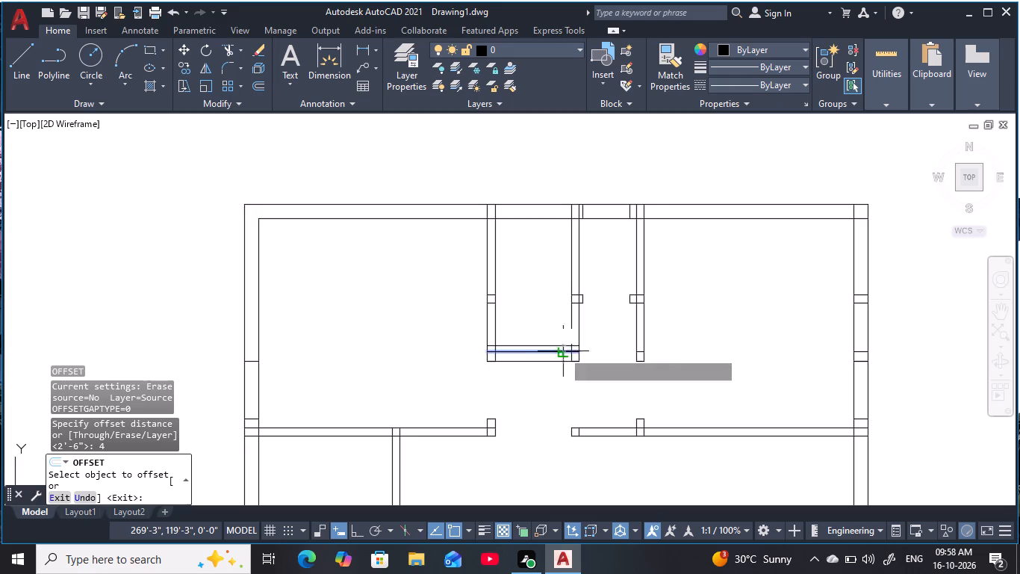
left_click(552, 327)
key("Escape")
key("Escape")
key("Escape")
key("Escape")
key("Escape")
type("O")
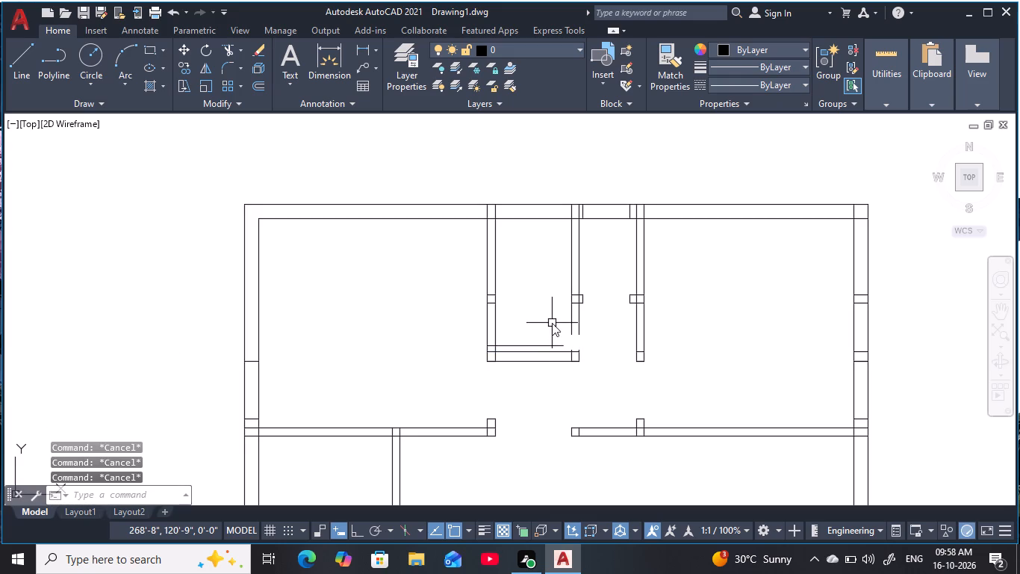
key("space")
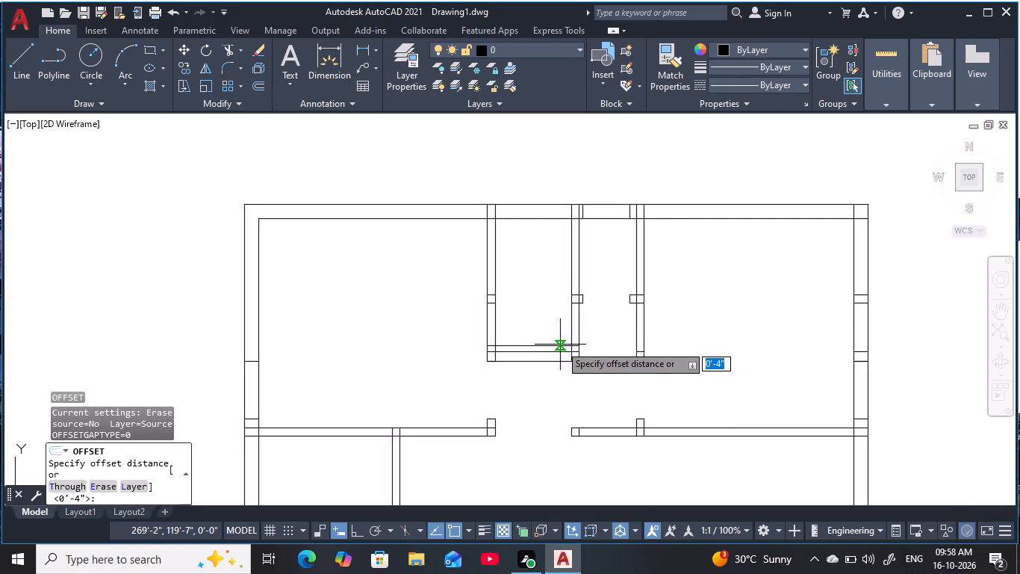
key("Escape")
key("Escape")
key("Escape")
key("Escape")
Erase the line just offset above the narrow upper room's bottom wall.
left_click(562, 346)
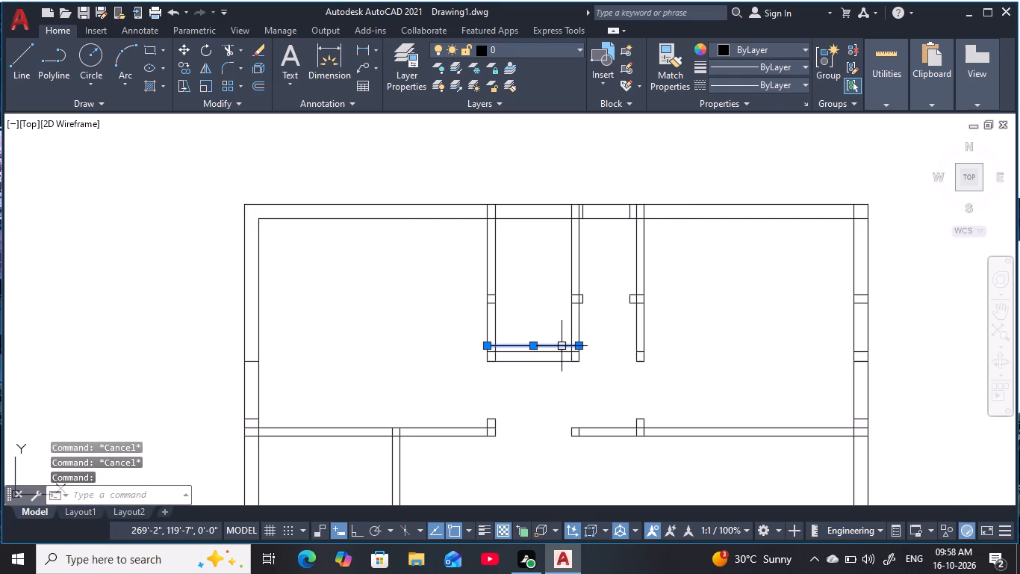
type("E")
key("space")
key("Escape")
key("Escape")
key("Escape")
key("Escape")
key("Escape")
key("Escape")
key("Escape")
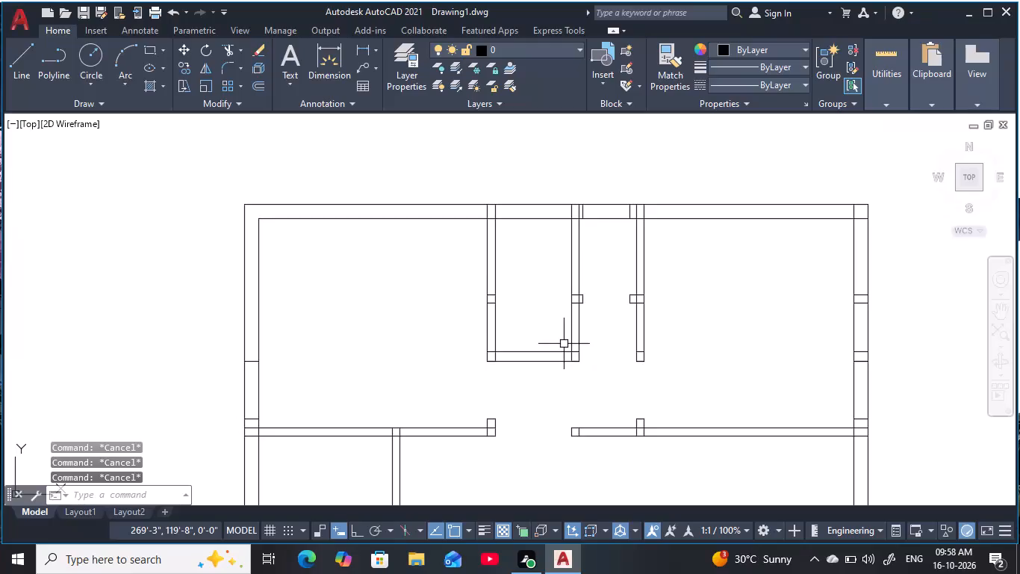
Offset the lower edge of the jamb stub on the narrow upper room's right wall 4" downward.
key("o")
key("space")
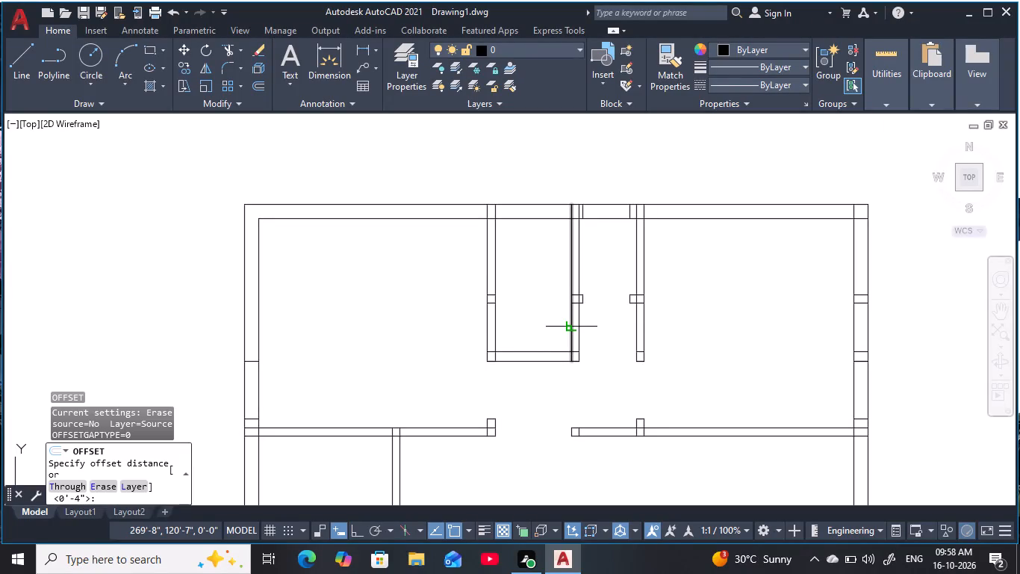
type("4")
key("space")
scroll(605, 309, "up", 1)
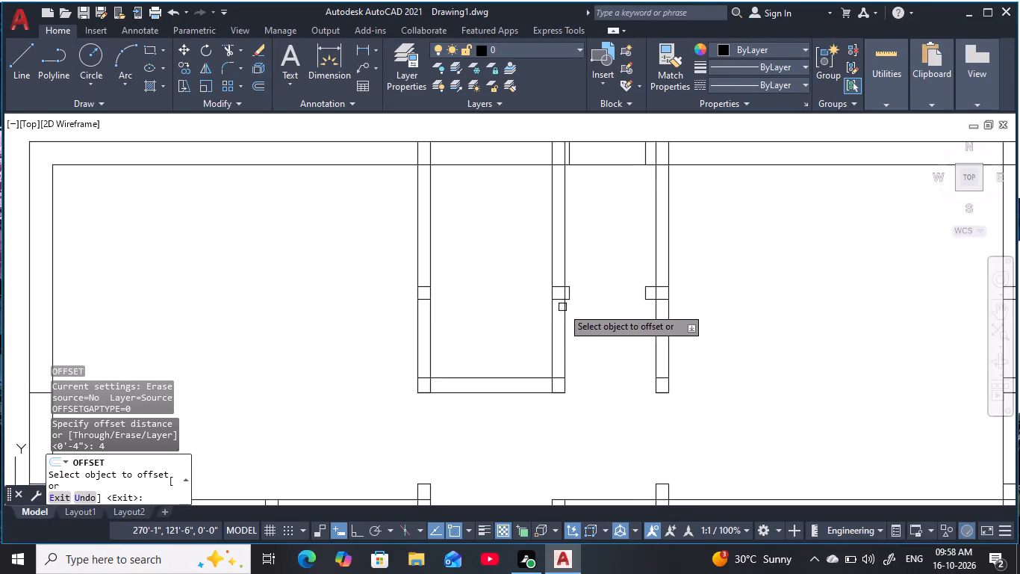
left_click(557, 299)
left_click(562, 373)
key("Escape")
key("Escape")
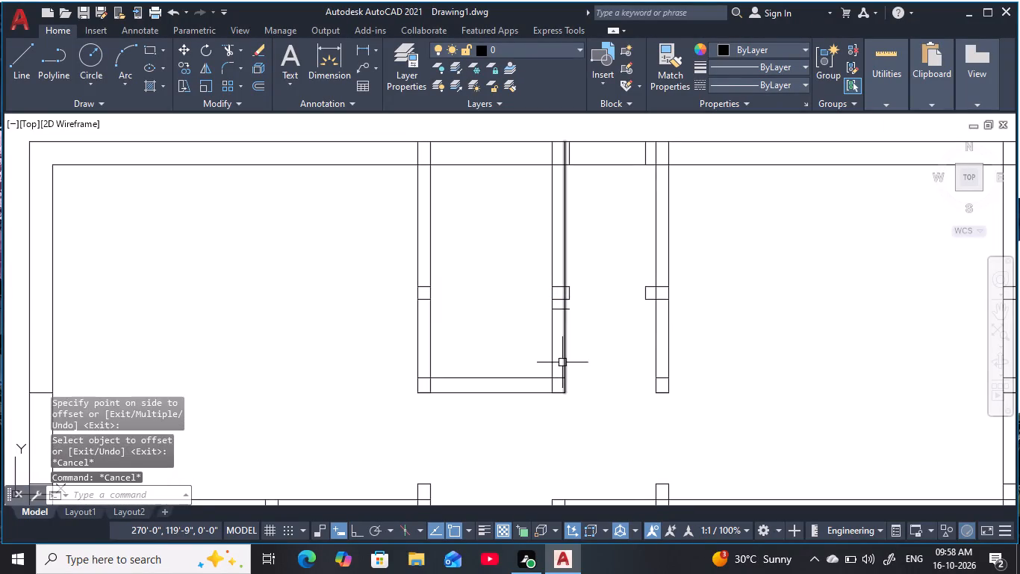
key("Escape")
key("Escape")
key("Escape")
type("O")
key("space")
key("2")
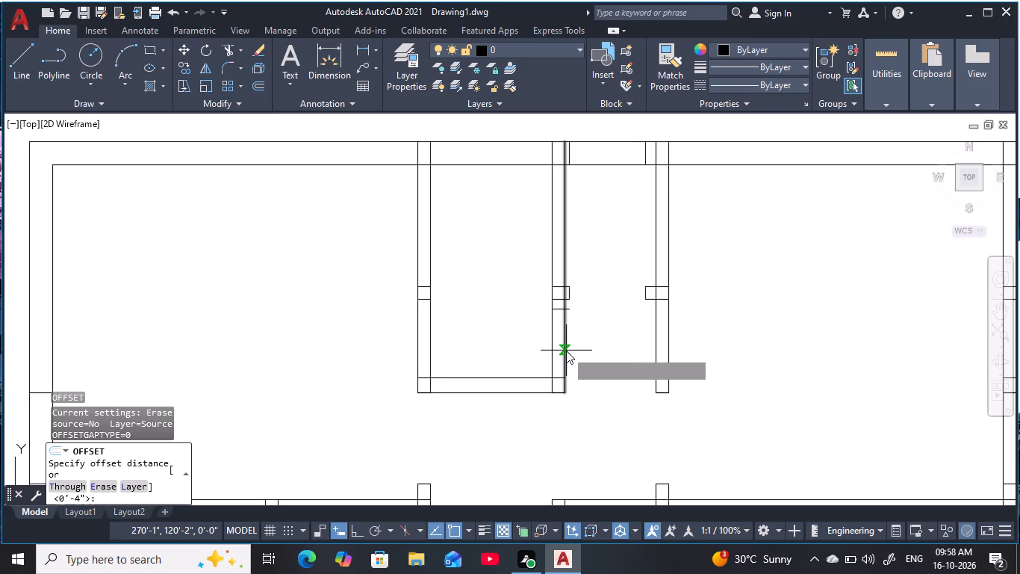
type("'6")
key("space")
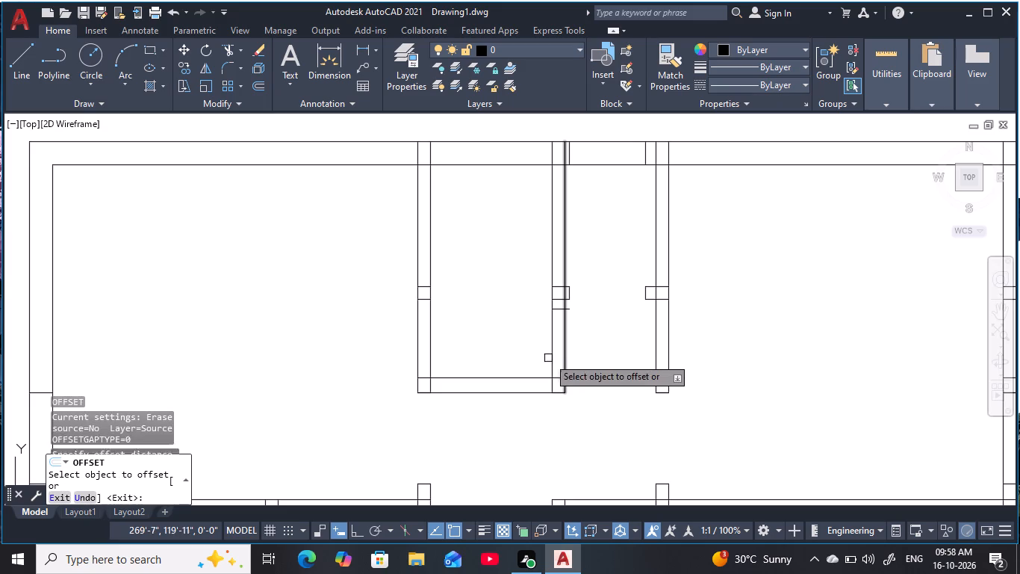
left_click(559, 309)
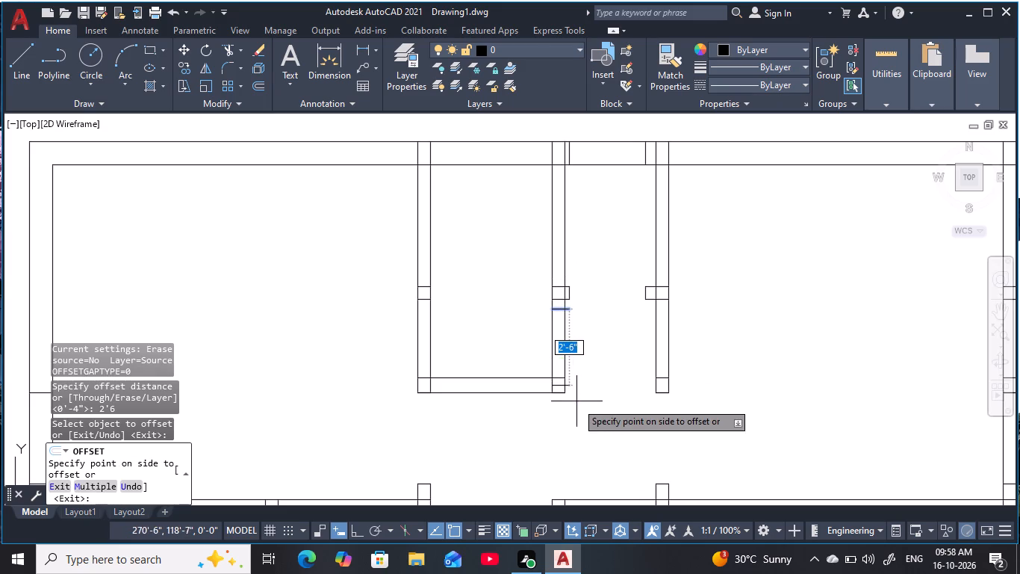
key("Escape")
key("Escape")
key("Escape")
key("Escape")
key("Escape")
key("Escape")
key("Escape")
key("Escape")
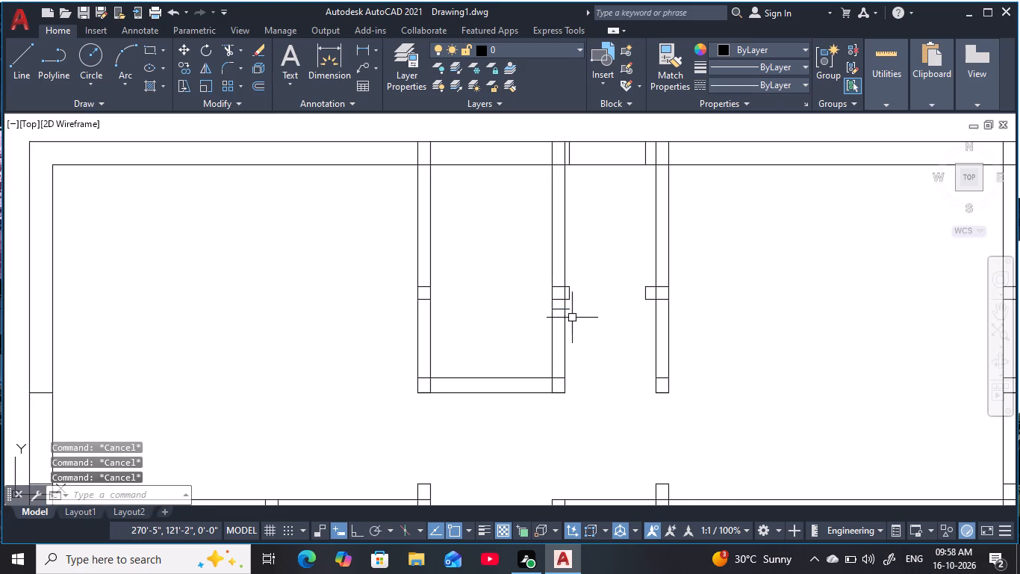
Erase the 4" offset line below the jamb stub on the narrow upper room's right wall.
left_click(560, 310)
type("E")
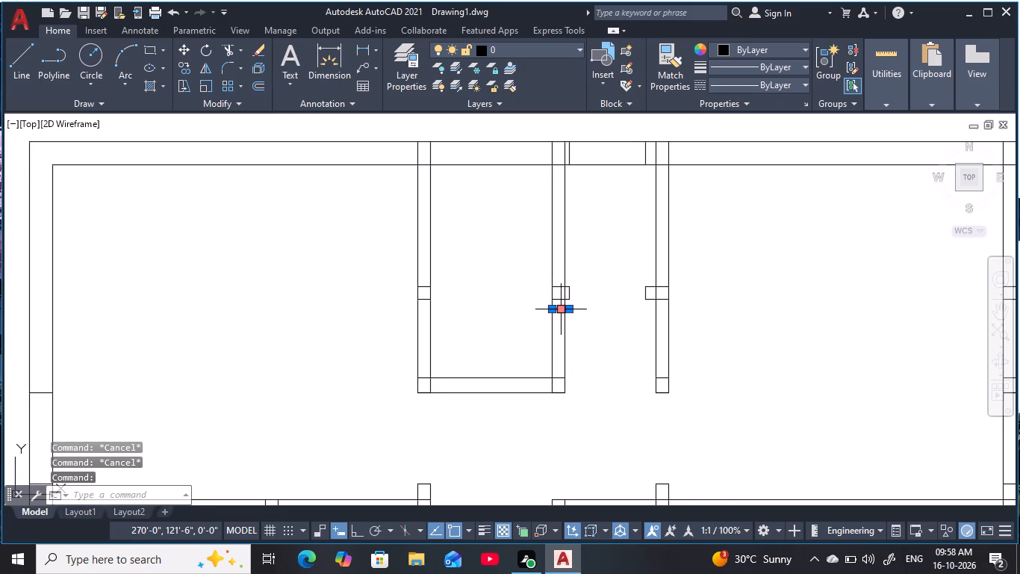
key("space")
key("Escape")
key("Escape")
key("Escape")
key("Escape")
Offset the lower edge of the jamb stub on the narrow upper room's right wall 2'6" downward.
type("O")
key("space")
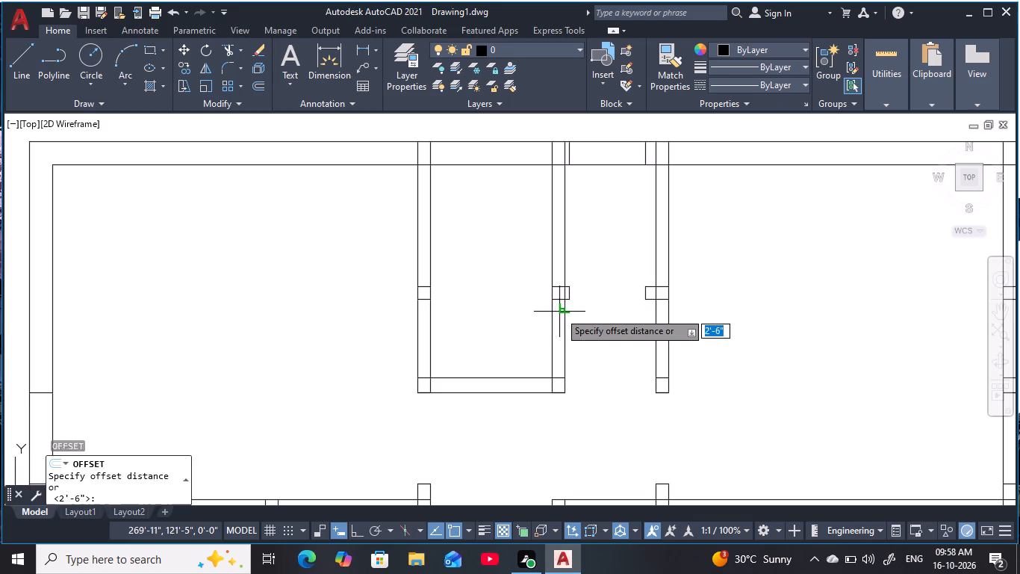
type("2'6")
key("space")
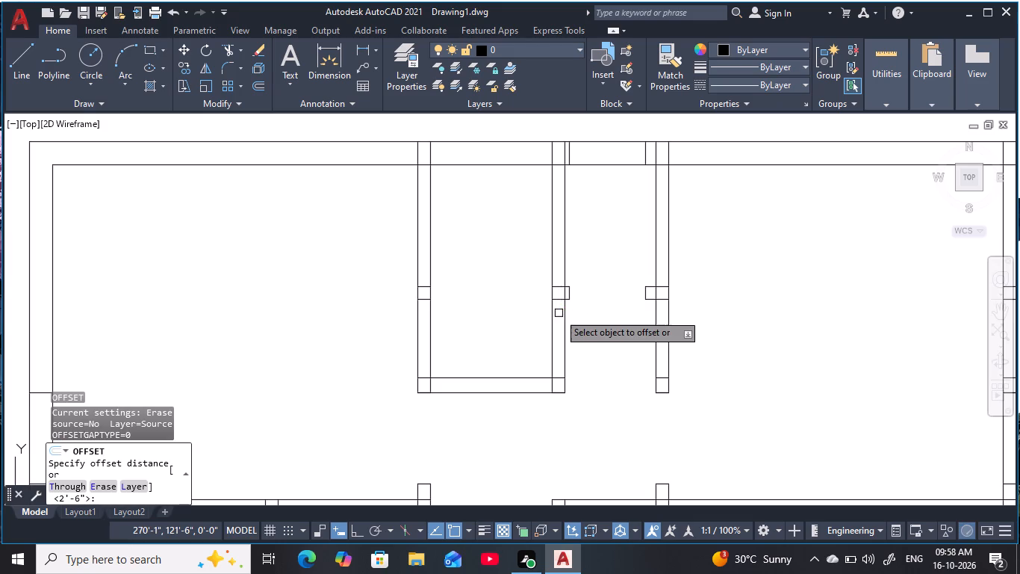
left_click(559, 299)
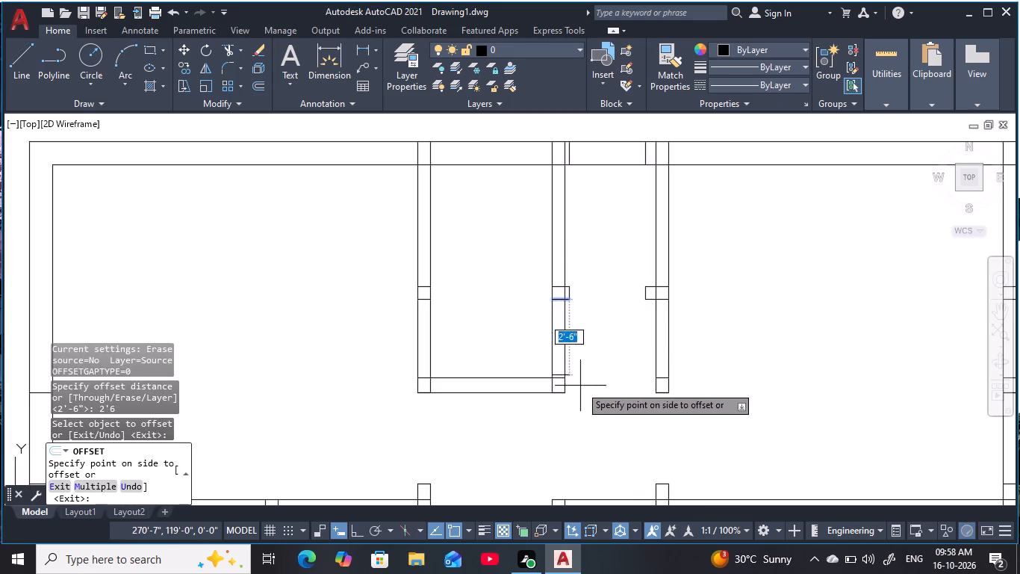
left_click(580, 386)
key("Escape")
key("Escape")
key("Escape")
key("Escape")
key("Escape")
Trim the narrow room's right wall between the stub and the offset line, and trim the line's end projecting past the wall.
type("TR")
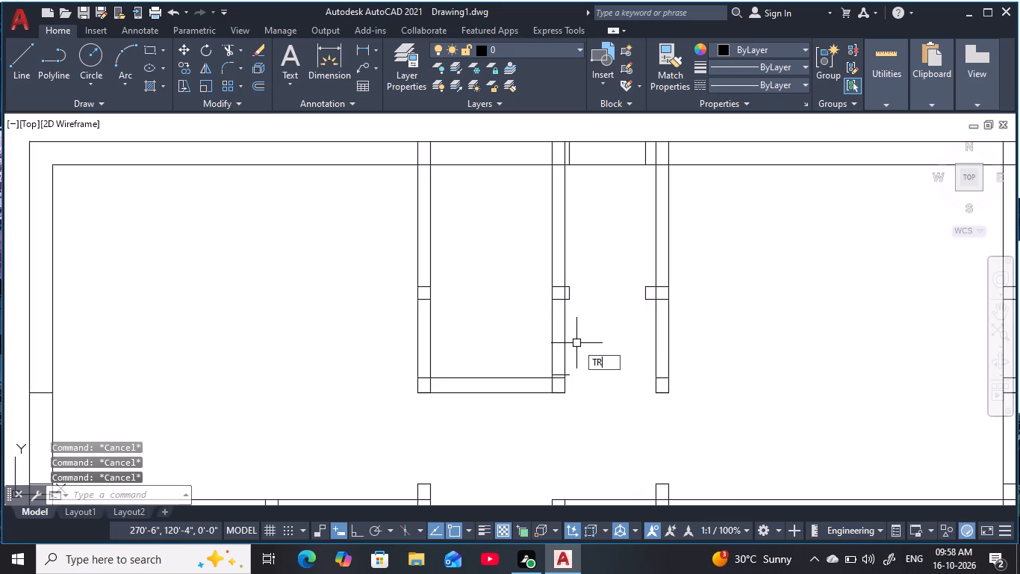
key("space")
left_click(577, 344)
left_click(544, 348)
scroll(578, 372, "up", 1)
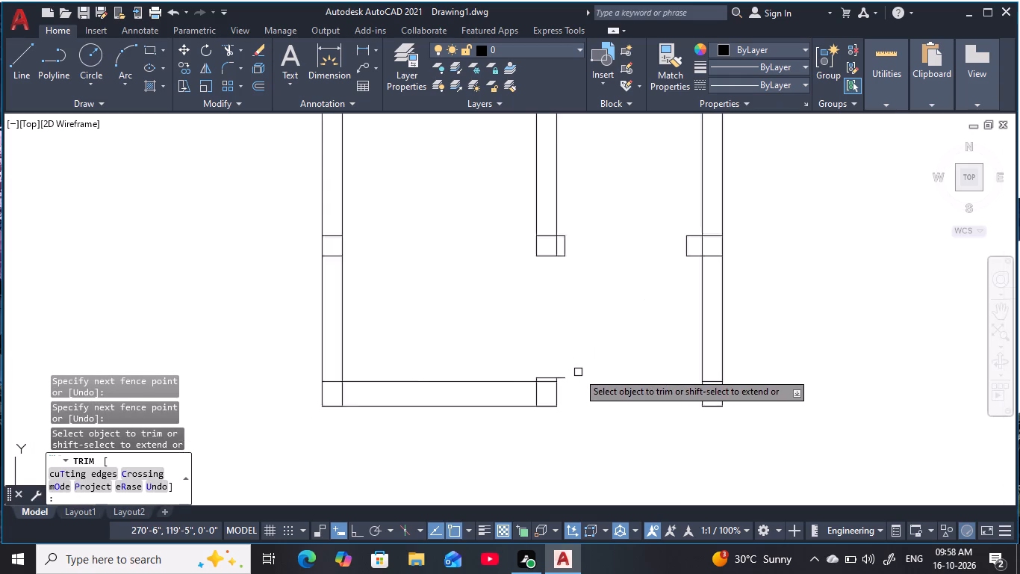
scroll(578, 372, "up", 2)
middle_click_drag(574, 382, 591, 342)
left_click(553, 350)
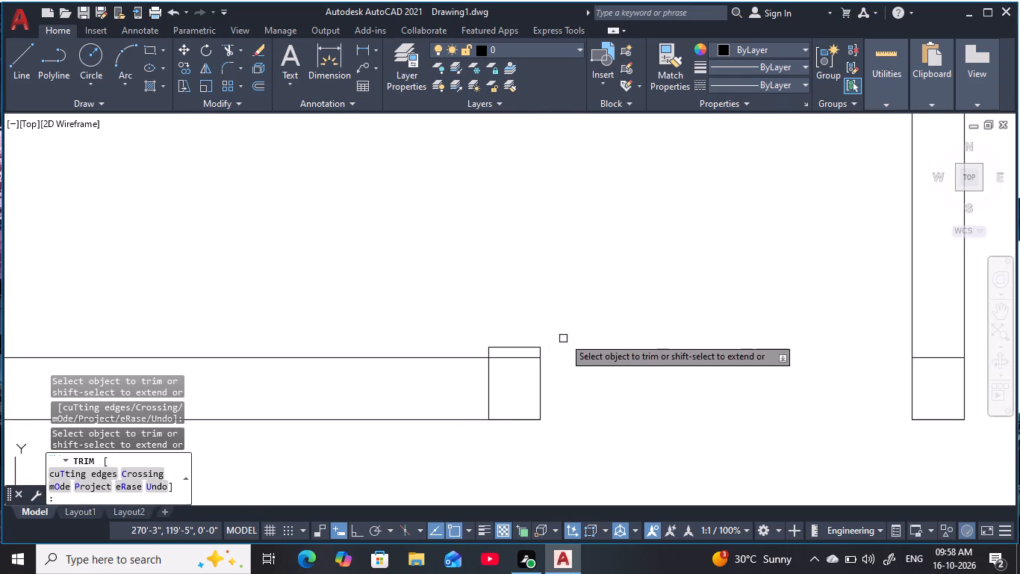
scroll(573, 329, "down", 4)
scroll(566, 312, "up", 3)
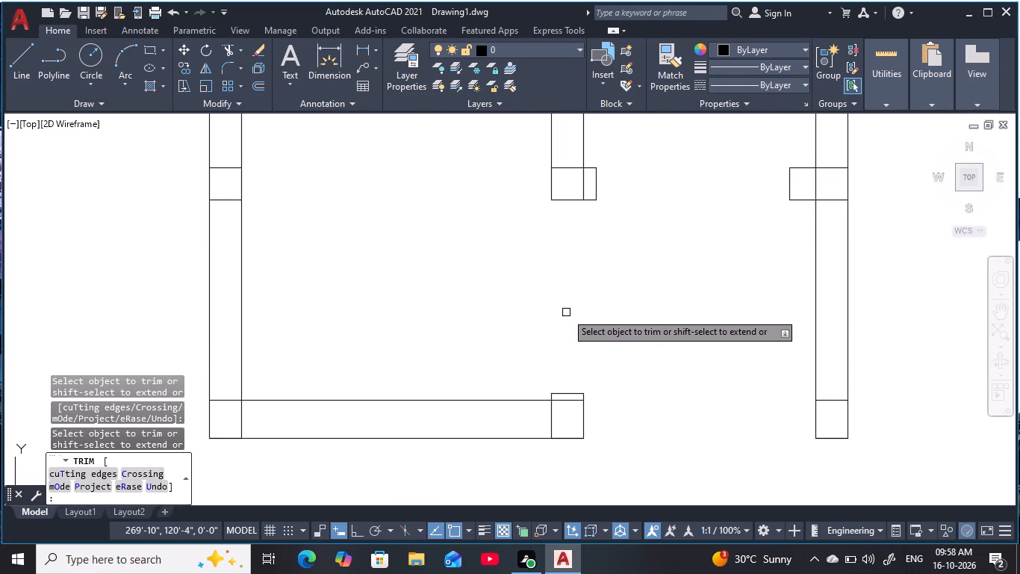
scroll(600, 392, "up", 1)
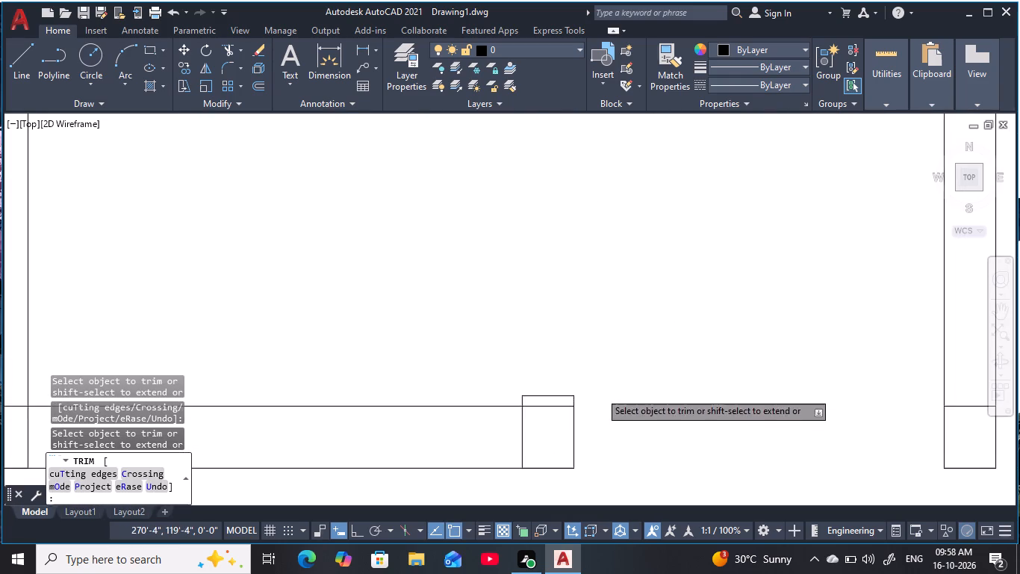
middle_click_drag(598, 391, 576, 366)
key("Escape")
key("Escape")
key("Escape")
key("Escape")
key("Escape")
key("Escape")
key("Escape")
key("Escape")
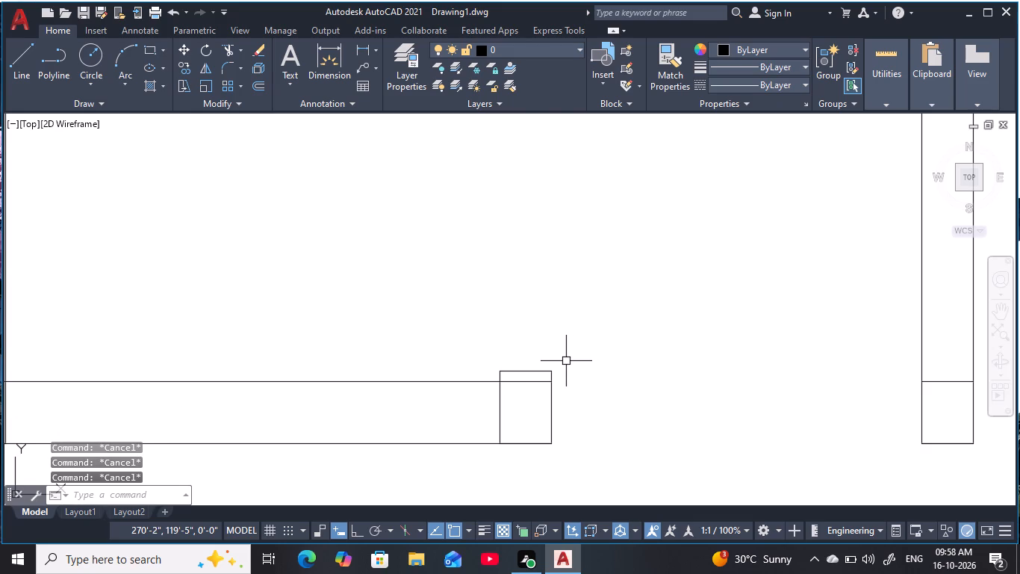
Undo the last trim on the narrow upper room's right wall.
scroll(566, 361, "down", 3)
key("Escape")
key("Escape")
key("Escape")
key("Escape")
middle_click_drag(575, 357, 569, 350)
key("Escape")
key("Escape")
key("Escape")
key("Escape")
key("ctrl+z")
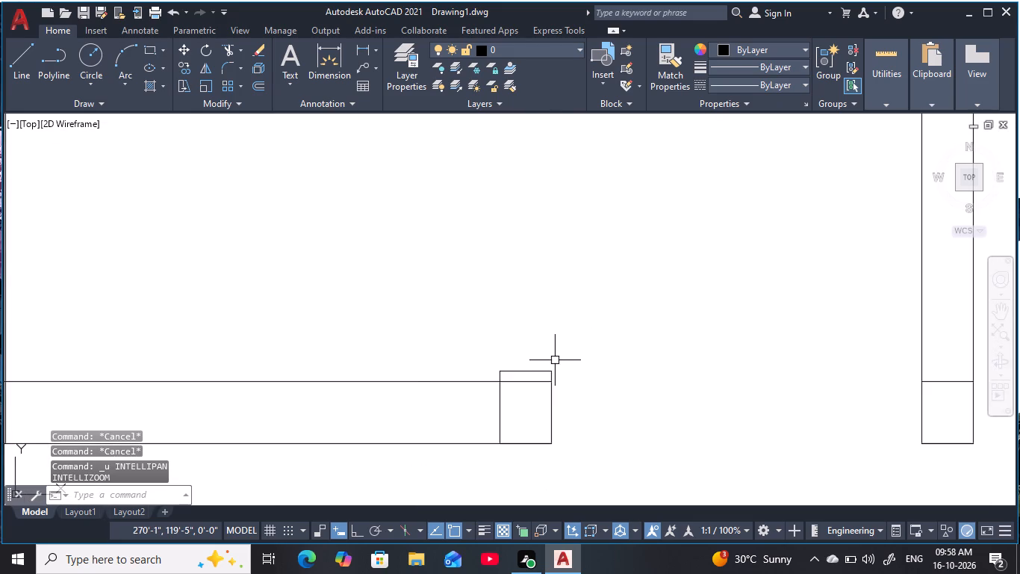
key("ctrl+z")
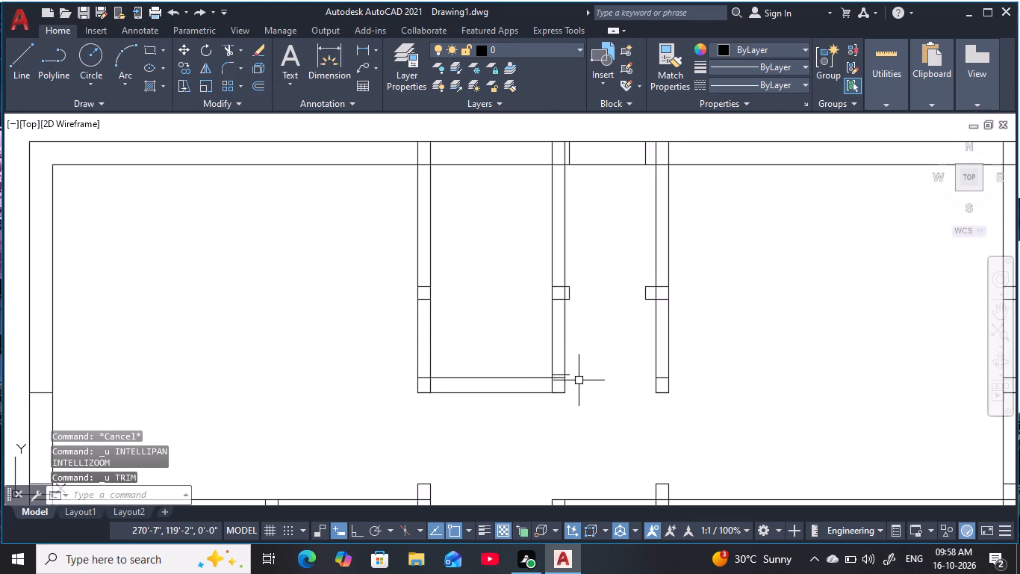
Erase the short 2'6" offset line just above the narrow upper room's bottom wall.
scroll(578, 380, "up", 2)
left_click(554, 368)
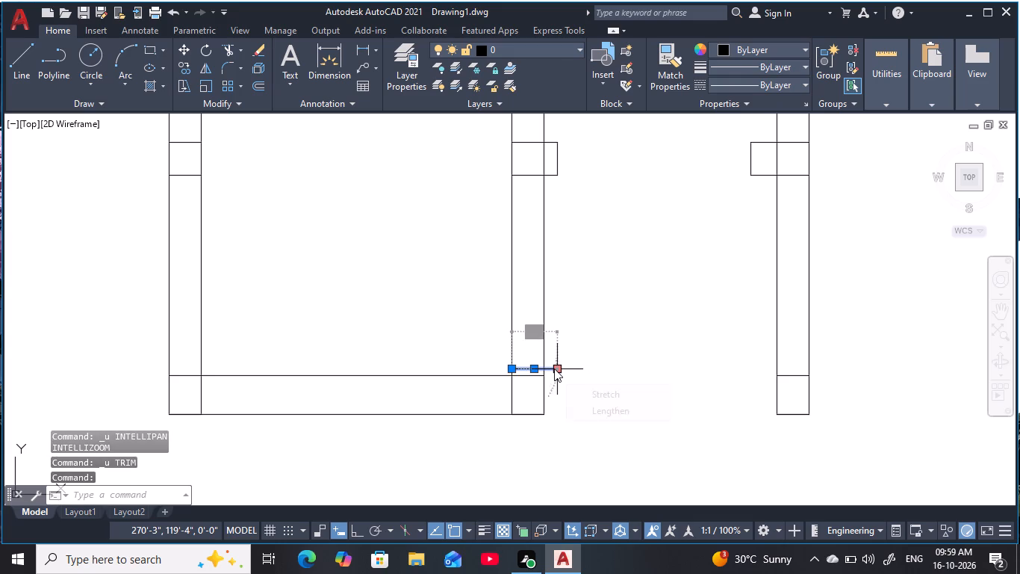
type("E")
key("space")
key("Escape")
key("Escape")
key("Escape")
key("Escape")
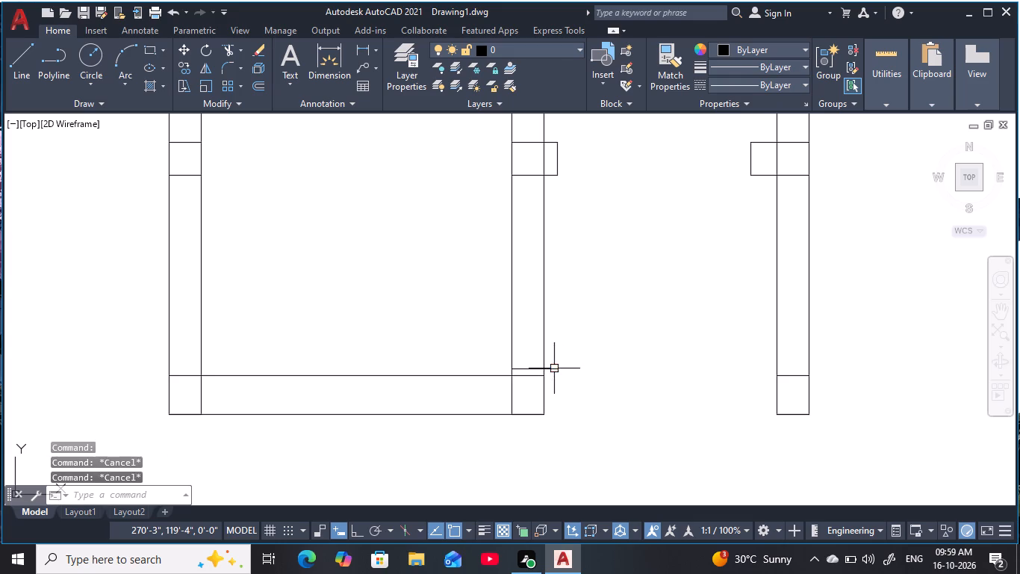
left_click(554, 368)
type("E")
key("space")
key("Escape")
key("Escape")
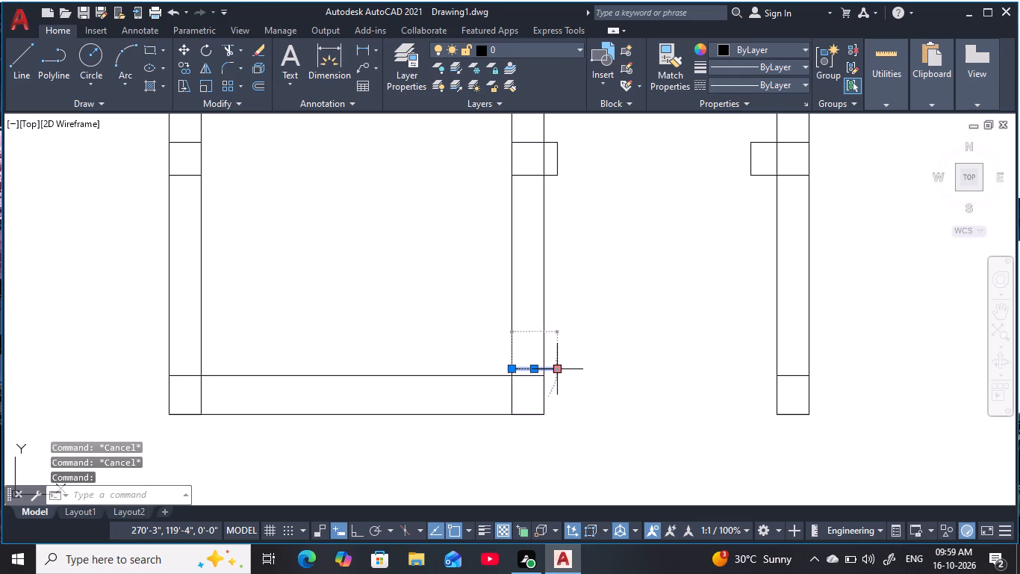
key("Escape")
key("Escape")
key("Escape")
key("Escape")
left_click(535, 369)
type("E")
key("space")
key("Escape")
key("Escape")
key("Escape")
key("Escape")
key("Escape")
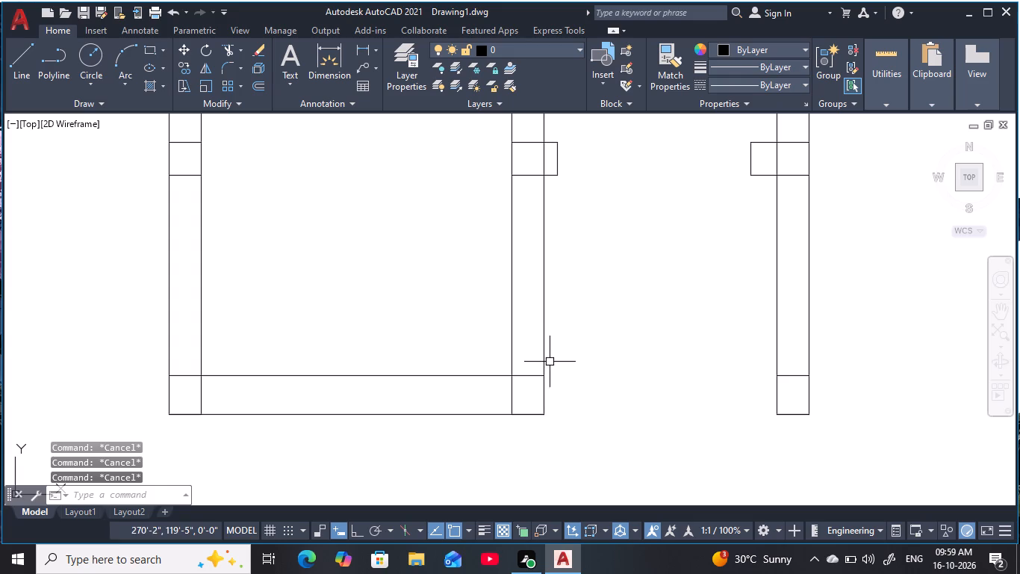
Offset the upper face of the narrow upper room's bottom wall 2'6" upward to mark the door opening.
key("o")
key("space")
key("2")
key("apostrophe")
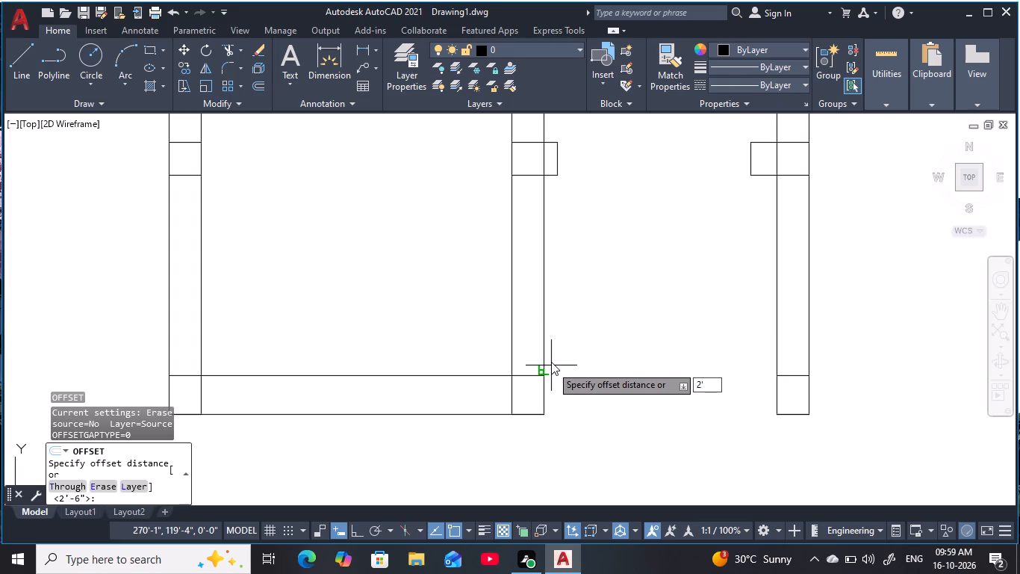
type("6")
key("space")
left_click(532, 377)
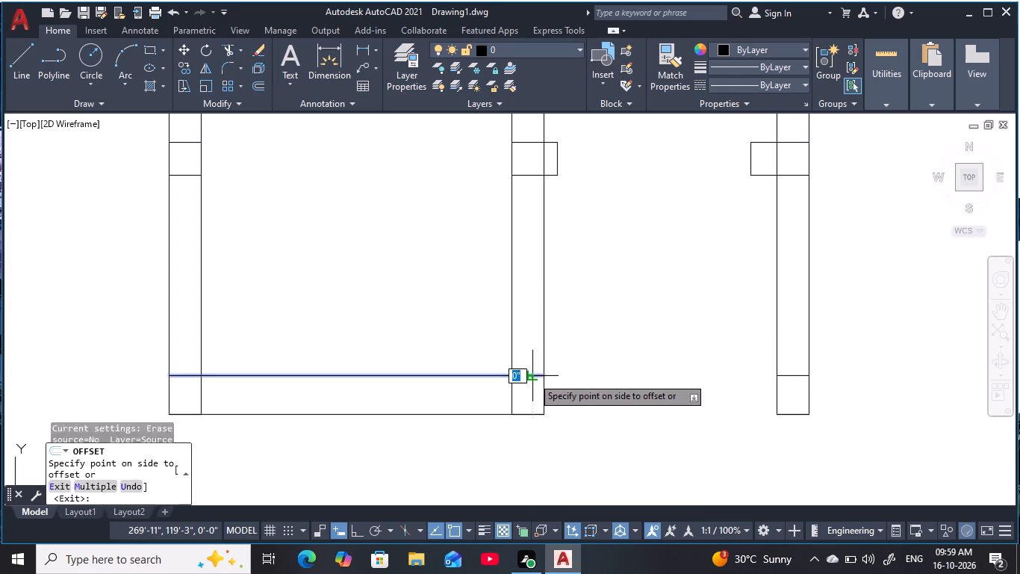
left_click(559, 205)
key("Escape")
key("Escape")
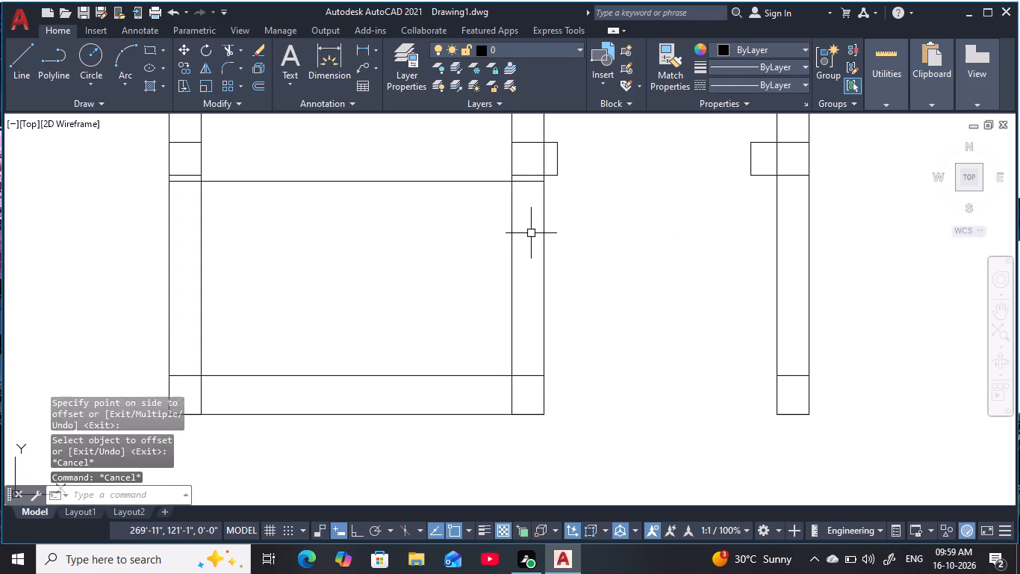
key("Escape")
key("Escape")
key("Escape")
Trim the new line across the narrow room's interior and cut the right wall below it to form a doorway.
type("TR")
key("space")
key("space")
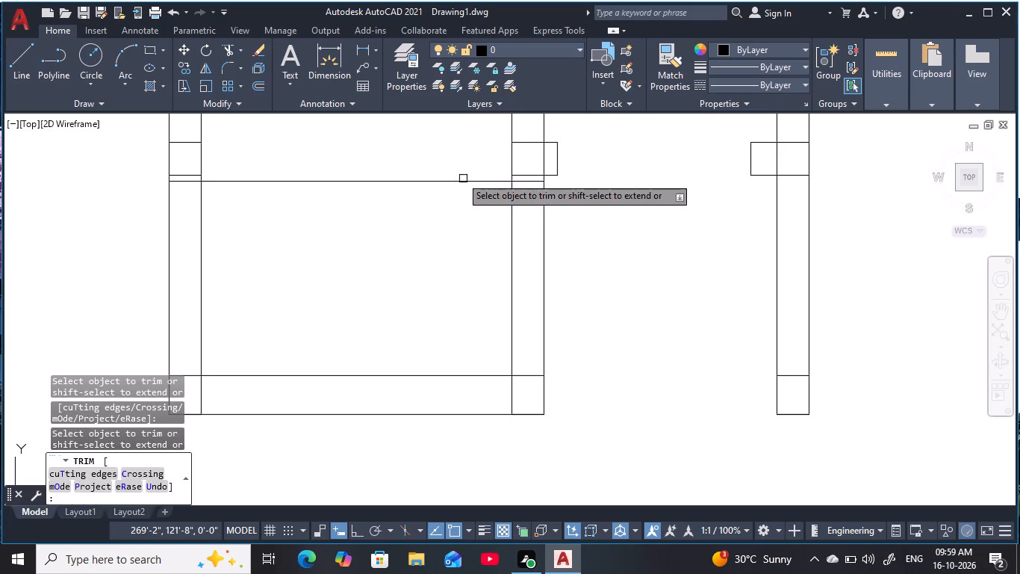
left_click(446, 157)
left_click(441, 232)
left_click(470, 278)
left_click(567, 277)
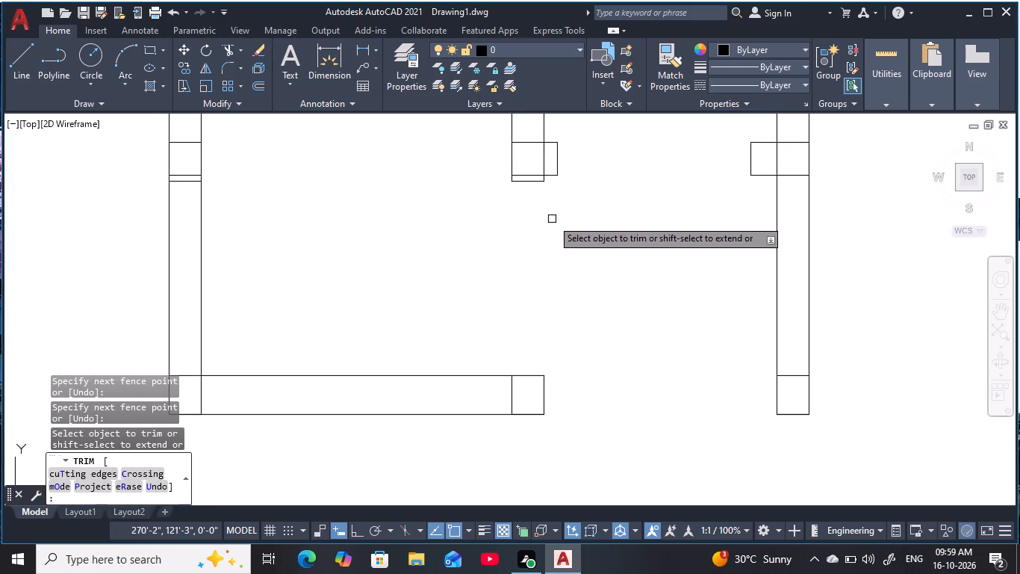
Trim the leftover inner lines where the jamb stub meets the narrow room's right wall above the doorway.
middle_click_drag(552, 219, 564, 280)
scroll(545, 239, "up", 3)
left_click(545, 232)
scroll(541, 216, "down", 2)
middle_click_drag(538, 209, 543, 255)
scroll(576, 237, "up", 1)
left_click(574, 236)
left_click(542, 254)
left_click(530, 220)
left_click(524, 185)
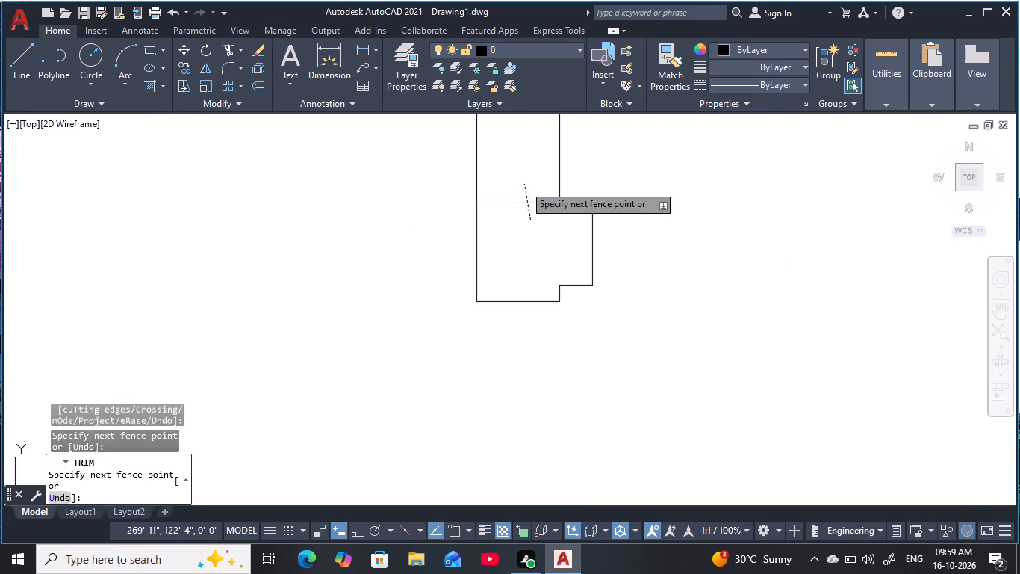
Trim the overlapping inner lines at both bottom corners of the narrow upper room.
scroll(545, 222, "down", 3)
scroll(580, 307, "down", 1)
scroll(555, 366, "up", 2)
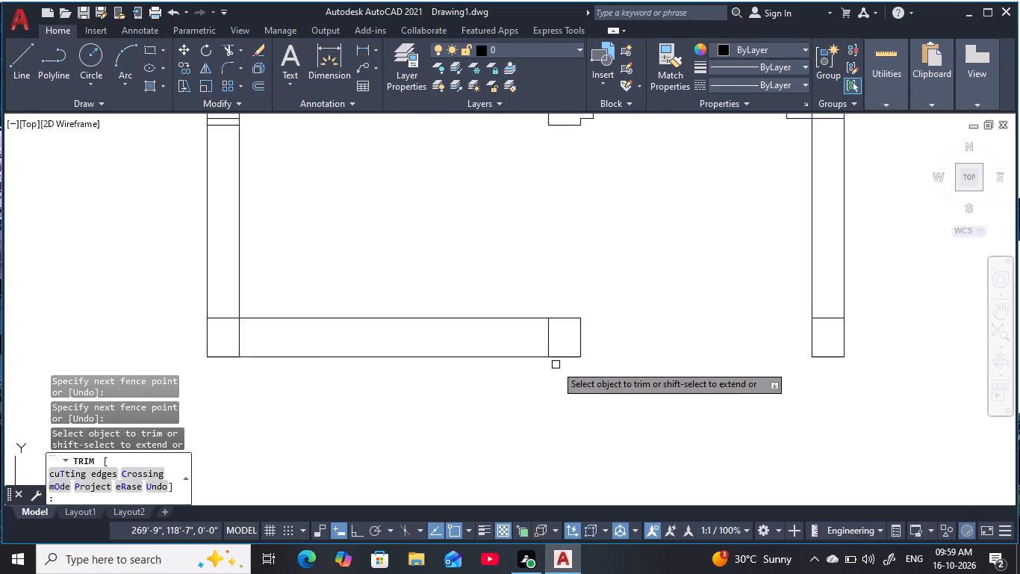
scroll(556, 365, "up", 2)
left_click_drag(559, 316, 491, 316)
scroll(465, 310, "down", 2)
middle_click_drag(441, 310, 800, 310)
scroll(532, 288, "up", 3)
left_click_drag(503, 274, 594, 356)
Trim the inner lines where the jamb stub joins the partition wall across the passage from the new doorway.
scroll(554, 332, "down", 3)
scroll(550, 330, "up", 1)
scroll(550, 330, "down", 2)
scroll(550, 268, "down", 2)
middle_click_drag(550, 265, 554, 278)
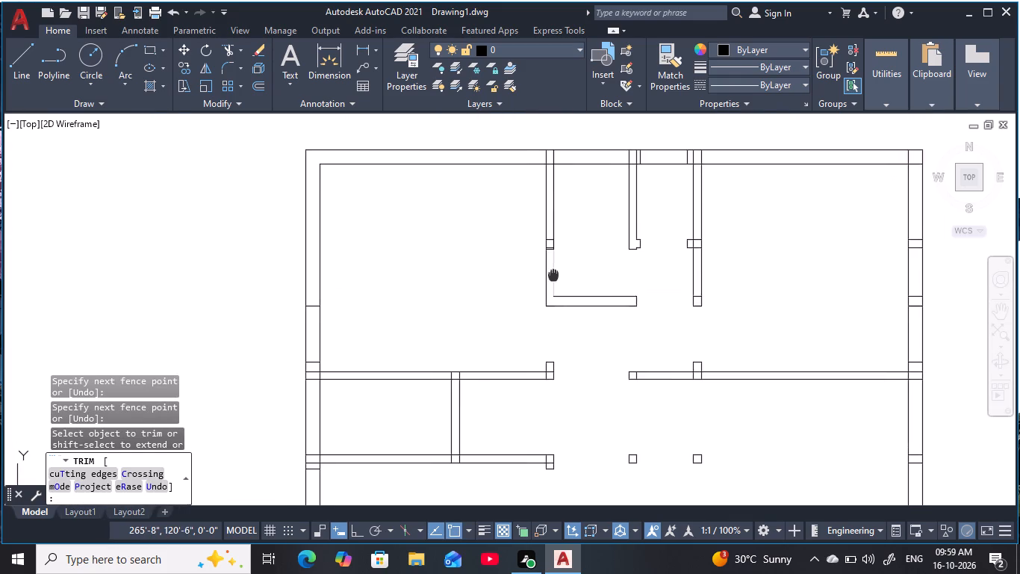
middle_click_drag(554, 278, 551, 340)
scroll(687, 306, "up", 5)
middle_click_drag(681, 315, 580, 243)
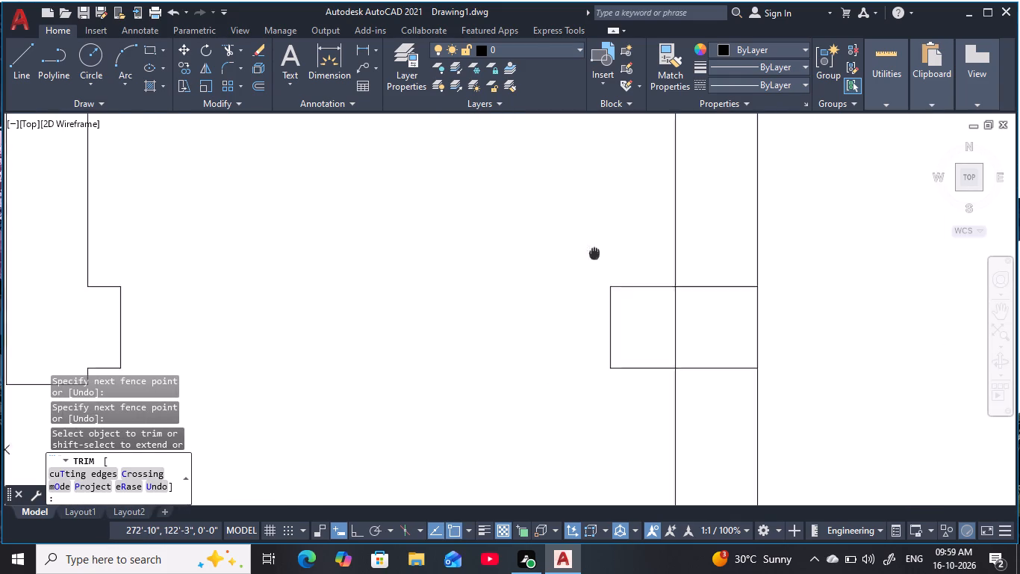
middle_click_drag(580, 243, 544, 214)
left_click_drag(636, 199, 570, 270)
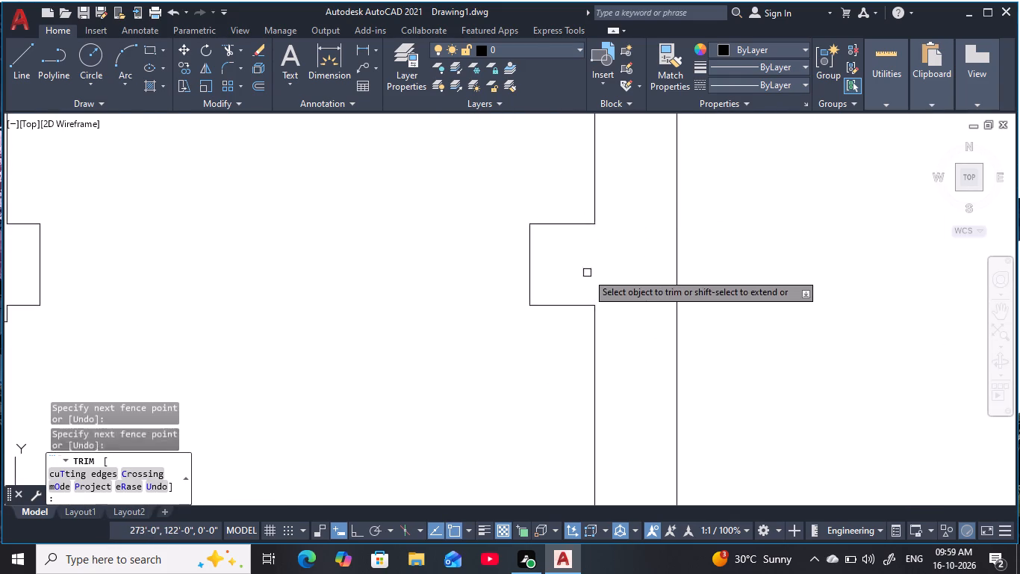
Trim the leftover line across the lower end of the narrow upper room's right wall.
scroll(592, 277, "down", 5)
scroll(612, 355, "up", 6)
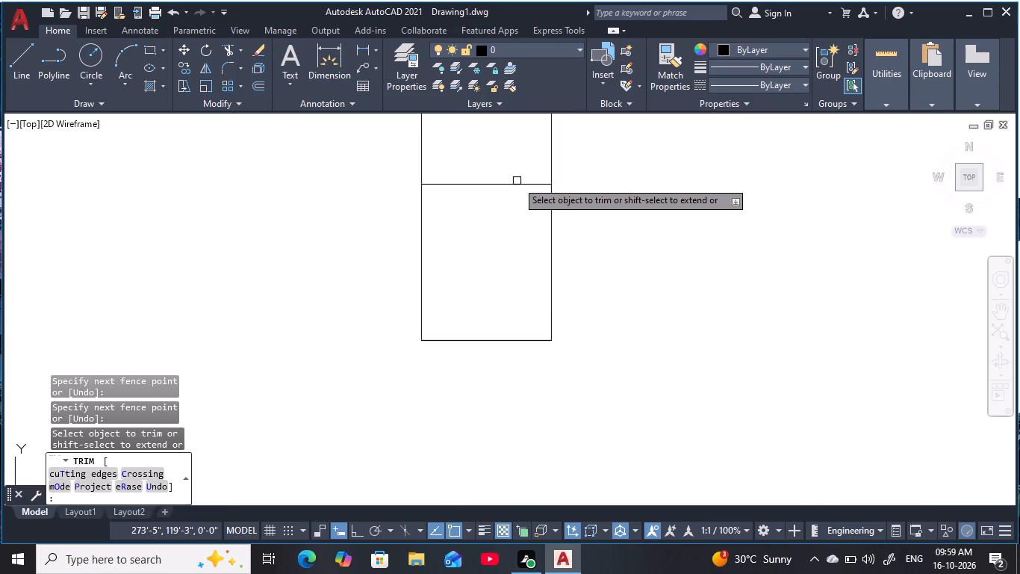
left_click_drag(520, 171, 509, 212)
Trim the overlapping lines where the narrow upper room's right and left walls meet the top outer wall.
scroll(506, 217, "down", 6)
middle_click_drag(492, 203, 514, 337)
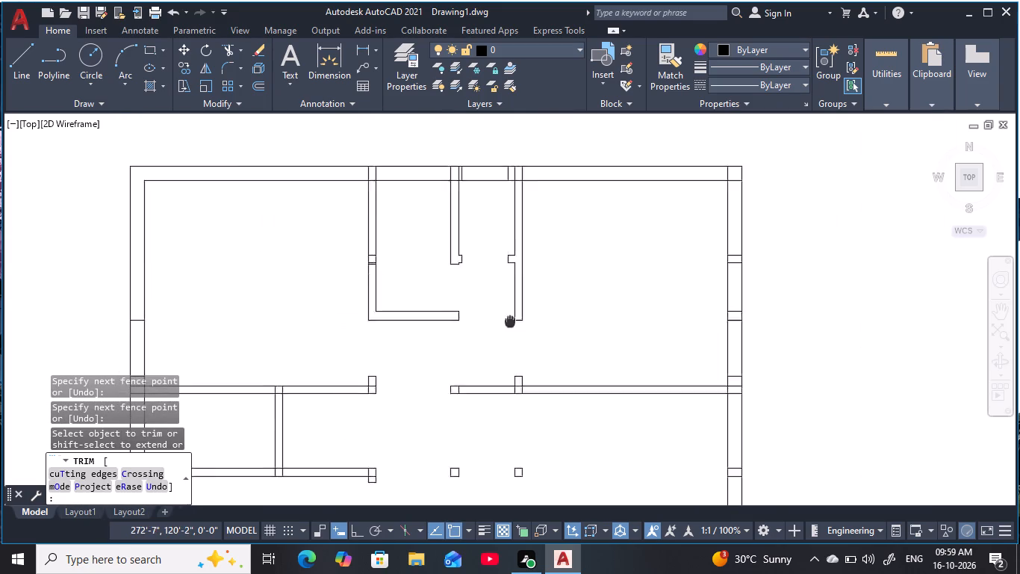
middle_click_drag(514, 337, 543, 416)
scroll(544, 281, "up", 4)
left_click_drag(688, 302, 517, 302)
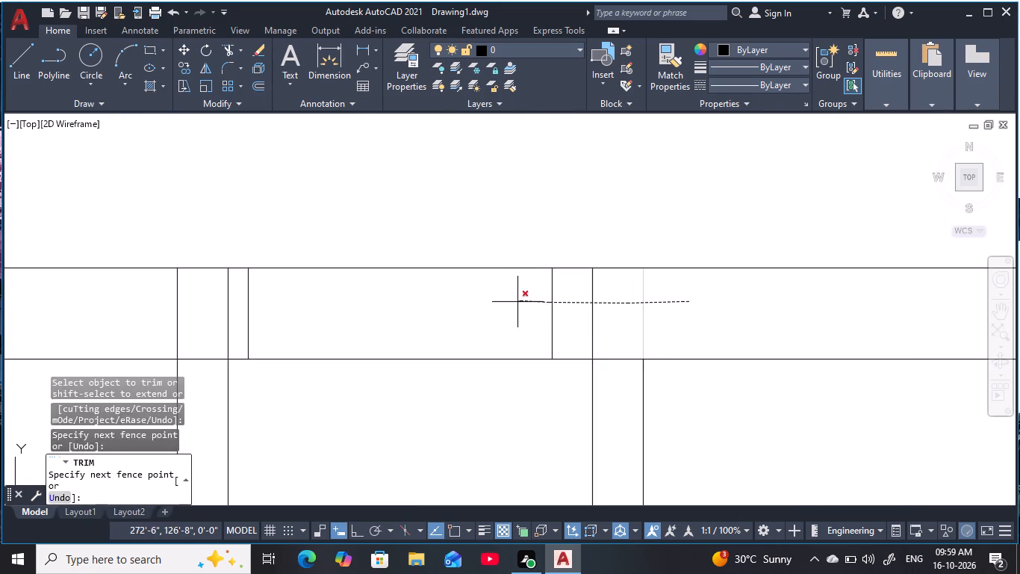
left_click_drag(517, 302, 512, 306)
left_click_drag(600, 320, 617, 378)
middle_click_drag(444, 334, 874, 323)
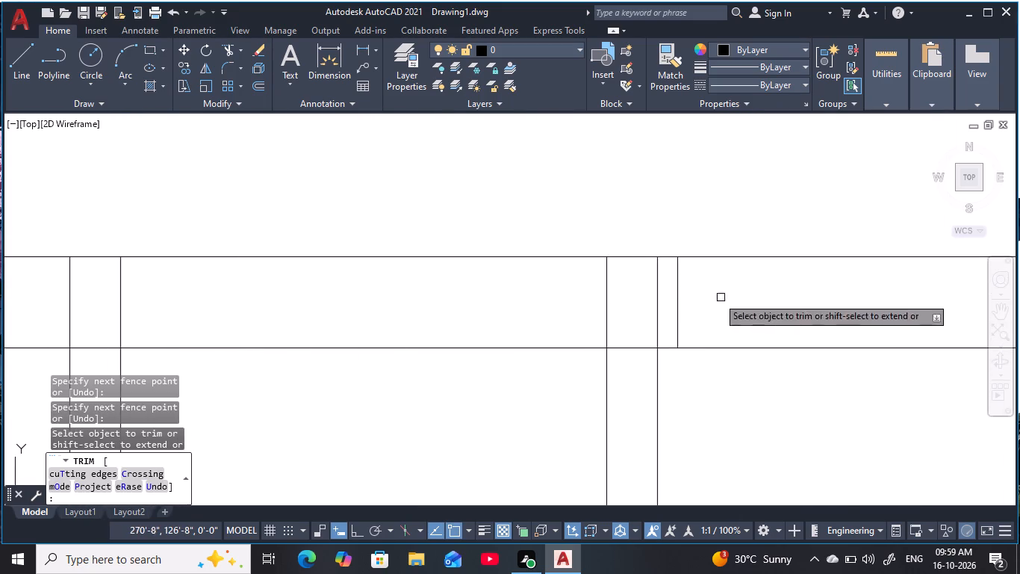
left_click_drag(707, 294, 519, 306)
left_click_drag(626, 316, 629, 371)
Trim the overlapping lines where the partition beside the upper-left room meets the top outer wall.
scroll(582, 367, "down", 5)
middle_click_drag(482, 377, 721, 357)
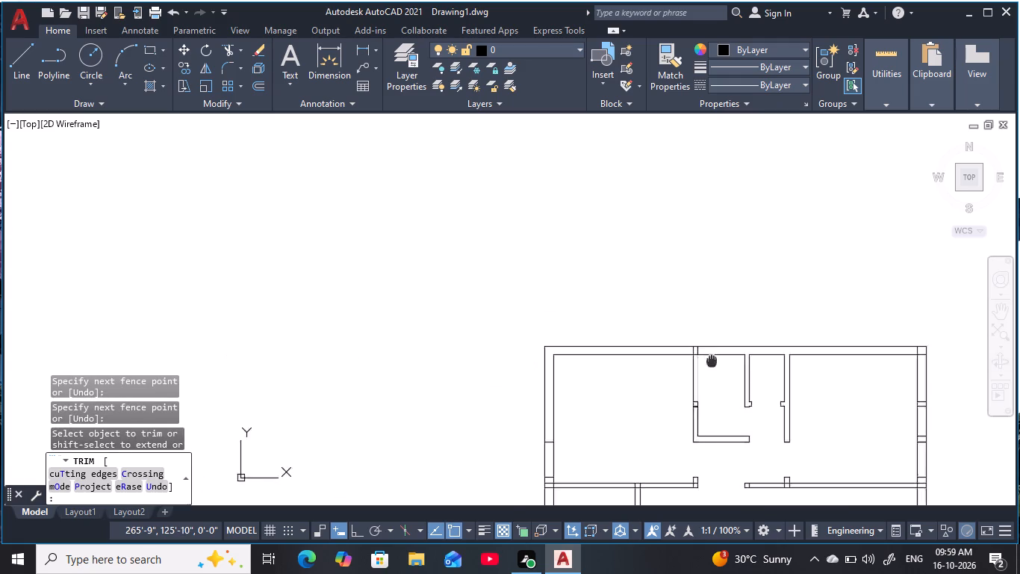
middle_click_drag(721, 357, 731, 355)
scroll(710, 356, "up", 6)
left_click_drag(864, 265, 812, 333)
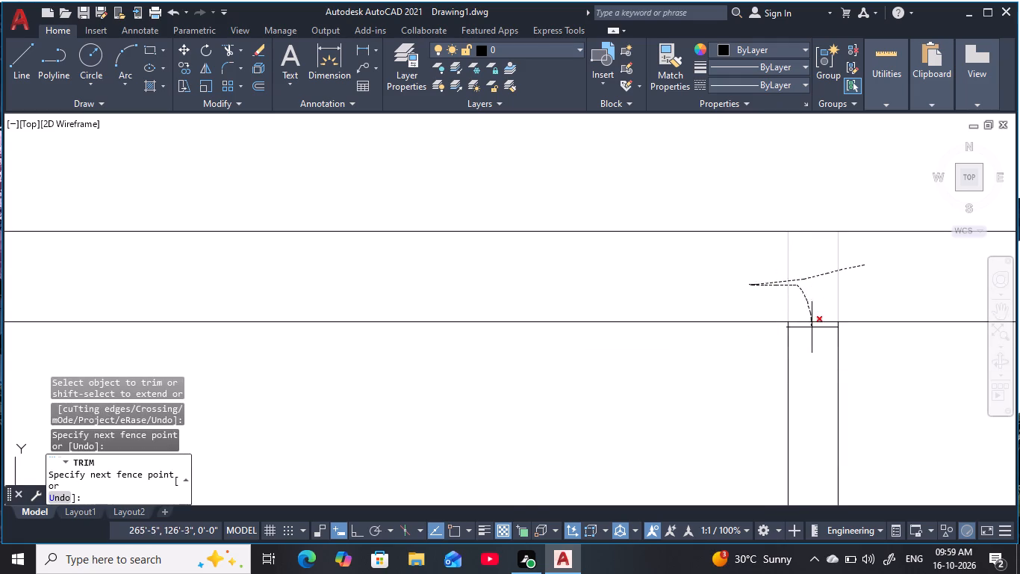
left_click_drag(812, 333, 813, 336)
scroll(737, 339, "down", 1)
scroll(729, 342, "up", 1)
scroll(724, 342, "down", 5)
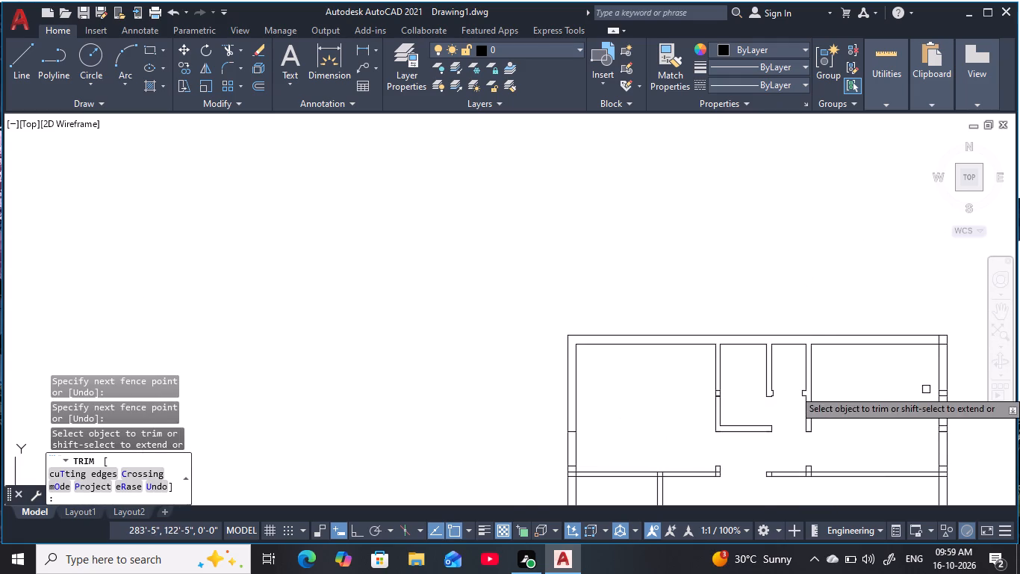
Trim the crossing inner lines at the top-right corner of the outer walls.
middle_click_drag(928, 389, 700, 397)
scroll(703, 393, "up", 6)
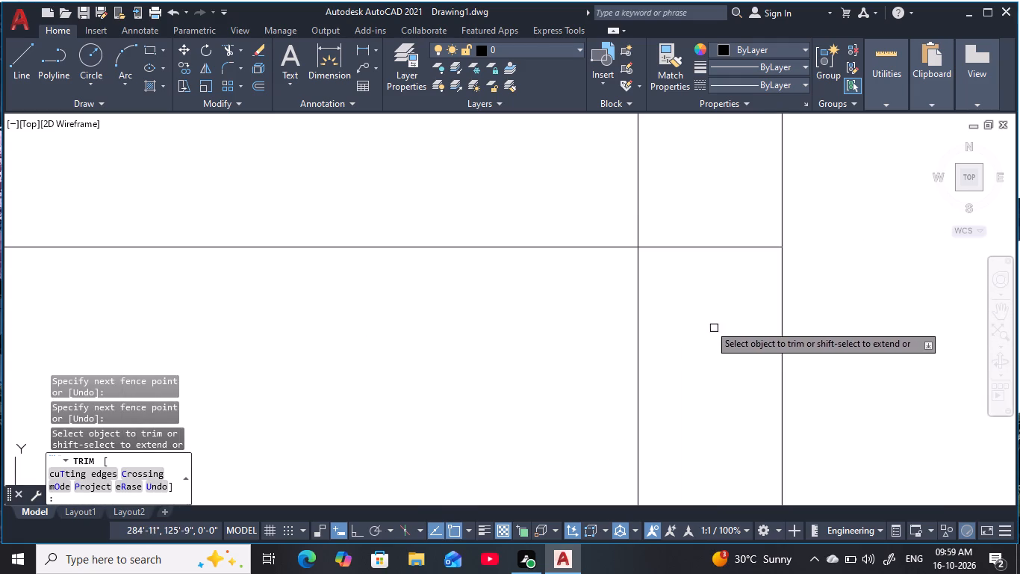
left_click_drag(593, 196, 692, 303)
scroll(530, 339, "down", 6)
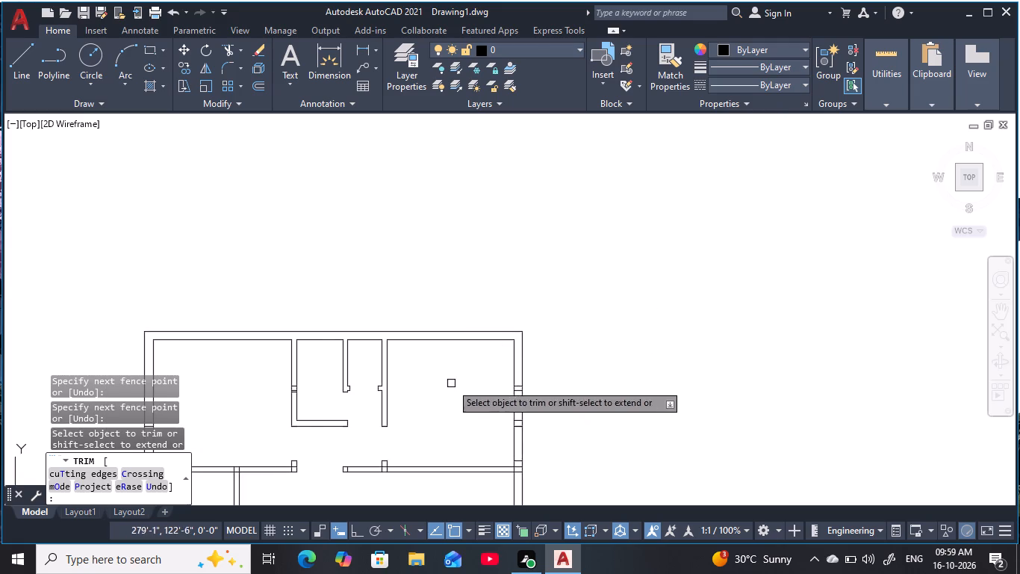
Trim the three short cross lines inside the partition beside the upper-left room.
middle_click_drag(438, 401, 683, 361)
scroll(550, 359, "up", 5)
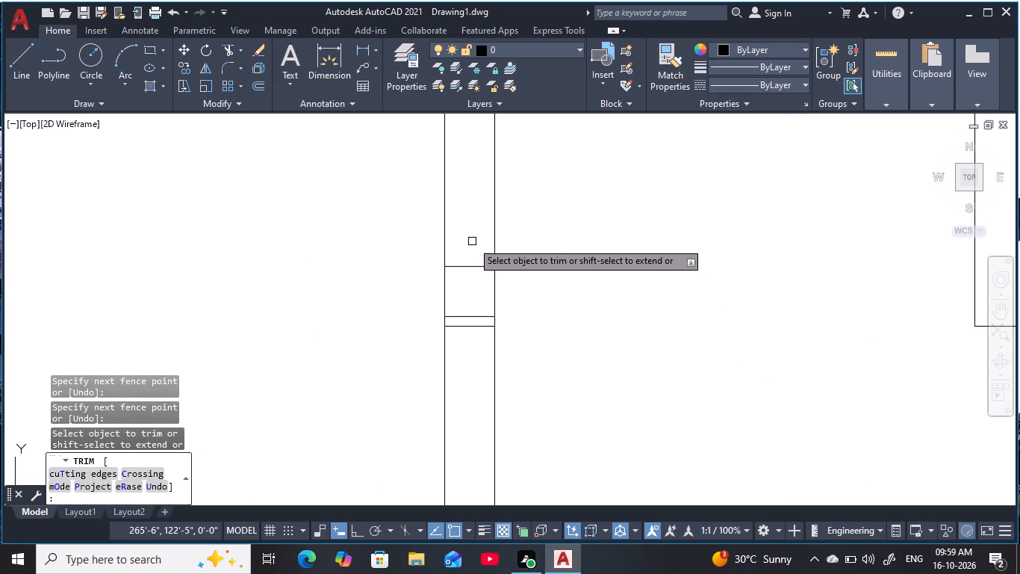
left_click_drag(470, 238, 471, 364)
scroll(606, 328, "down", 6)
Trim the cross lines in the left outer wall above and at its junction with the upper-left room's lower wall.
middle_click_drag(517, 355, 517, 354)
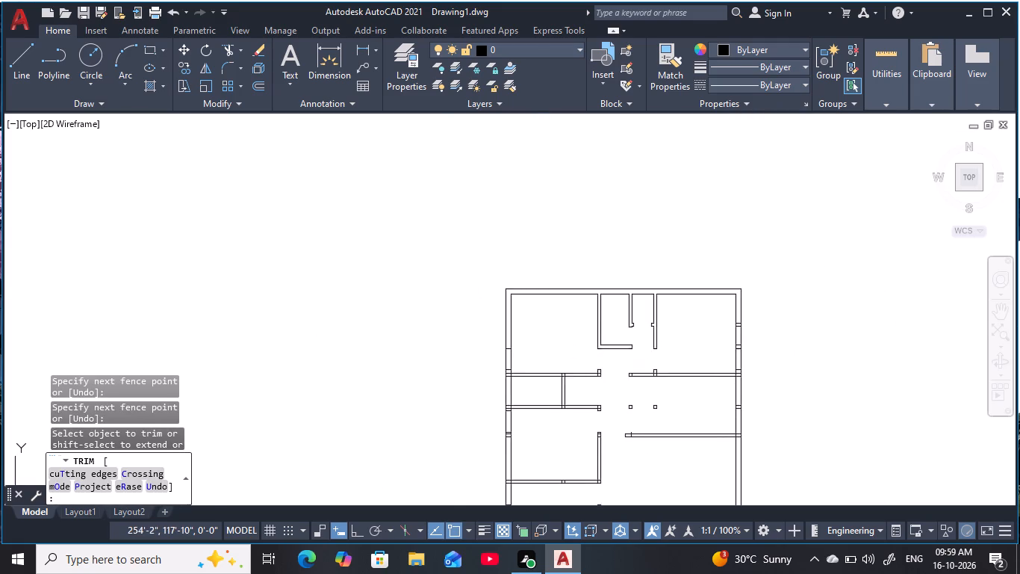
middle_click_drag(517, 354, 623, 272)
scroll(622, 286, "up", 5)
left_click_drag(558, 294, 539, 419)
left_click_drag(556, 383, 602, 372)
scroll(585, 357, "down", 5)
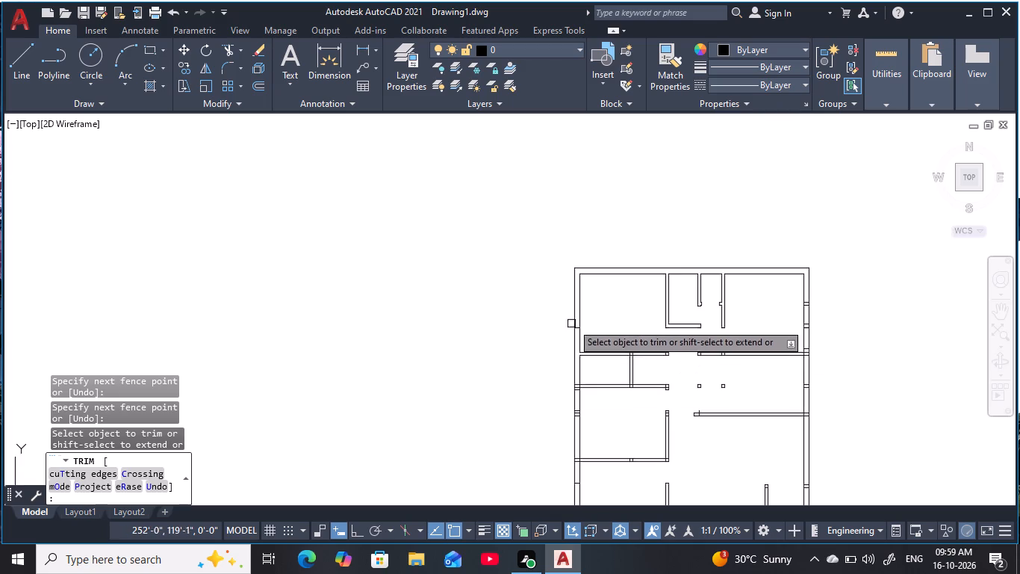
scroll(574, 323, "up", 5)
left_click_drag(601, 353, 597, 424)
scroll(636, 416, "down", 6)
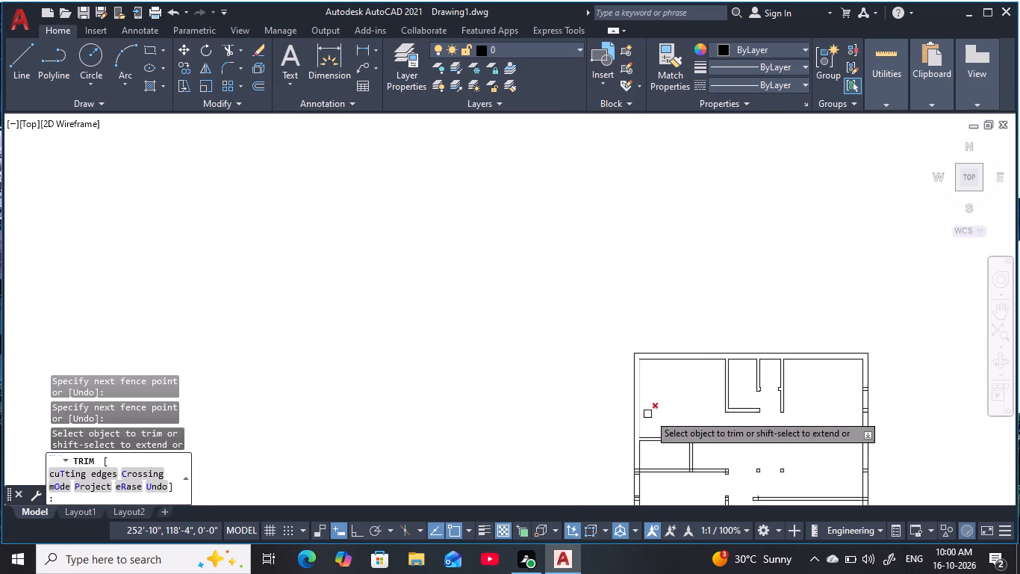
Trim the overlapping lines where the small left room's lower wall meets the left outer wall.
middle_click_drag(691, 425, 648, 277)
scroll(599, 321, "up", 5)
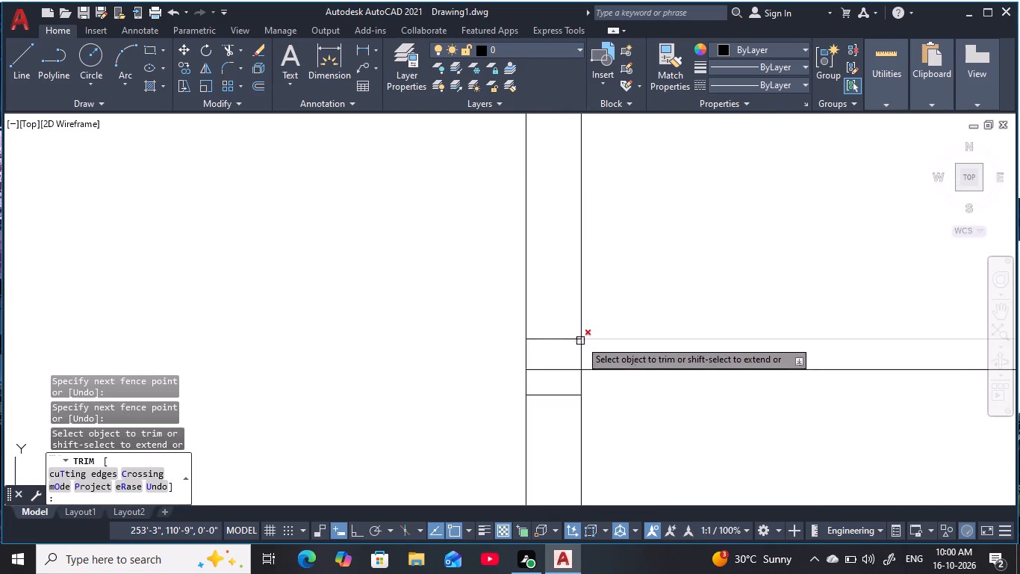
left_click_drag(565, 322, 556, 425)
left_click_drag(569, 362, 595, 357)
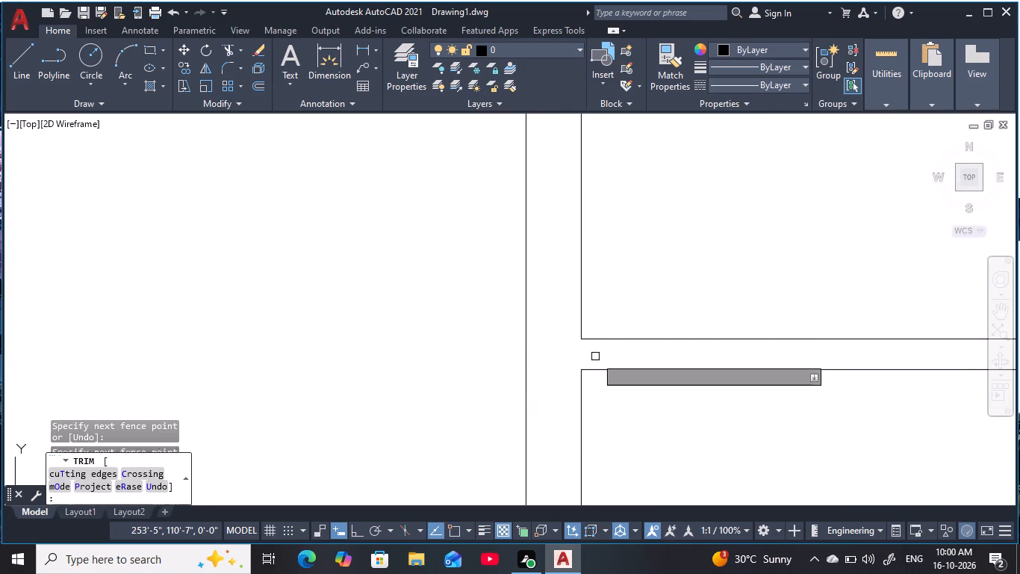
scroll(609, 362, "down", 4)
middle_click_drag(709, 395, 674, 406)
scroll(666, 374, "up", 4)
scroll(692, 370, "down", 2)
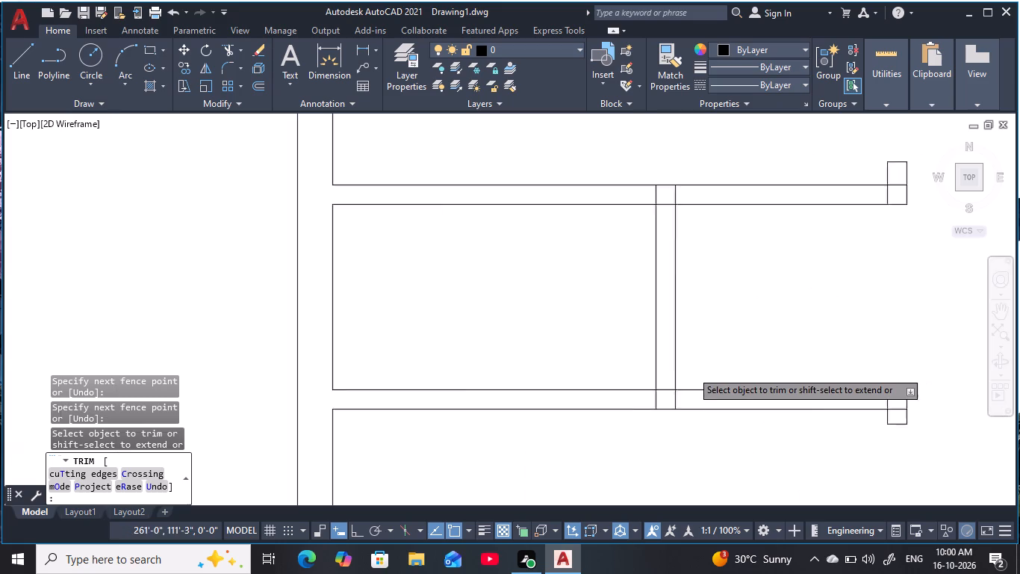
scroll(697, 369, "down", 1)
key("Escape")
key("Escape")
key("Escape")
key("Escape")
key("Escape")
key("Escape")
key("Escape")
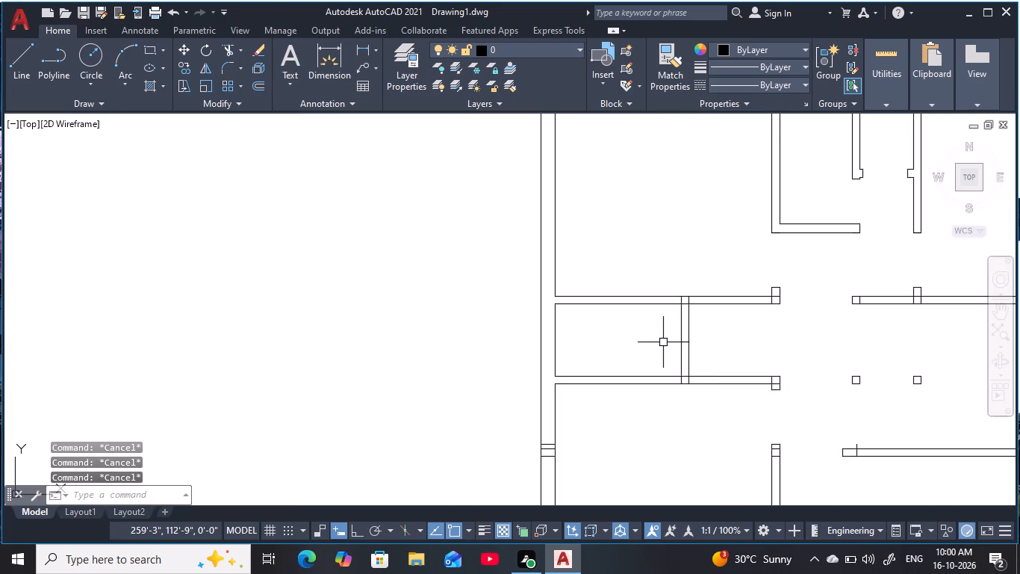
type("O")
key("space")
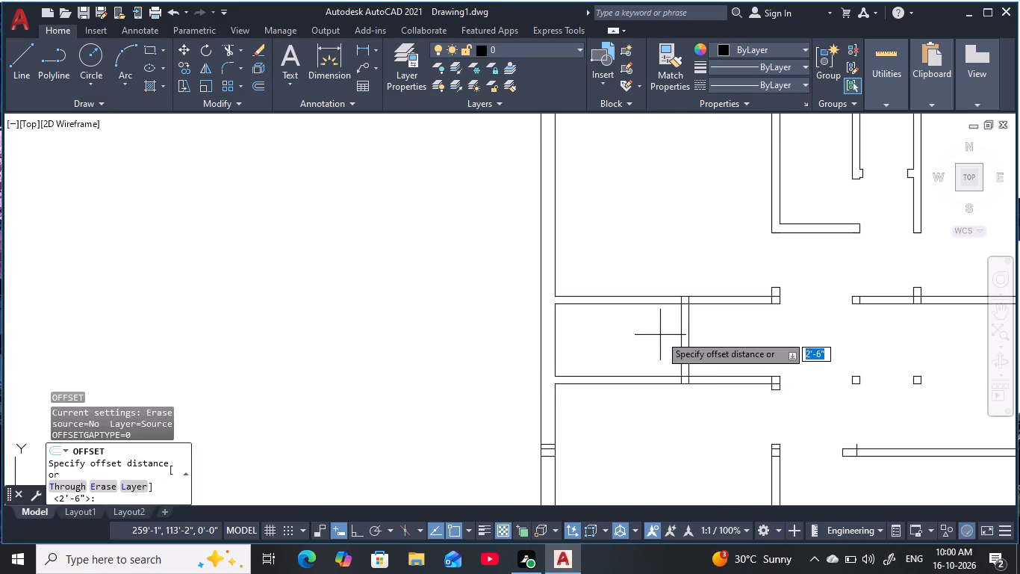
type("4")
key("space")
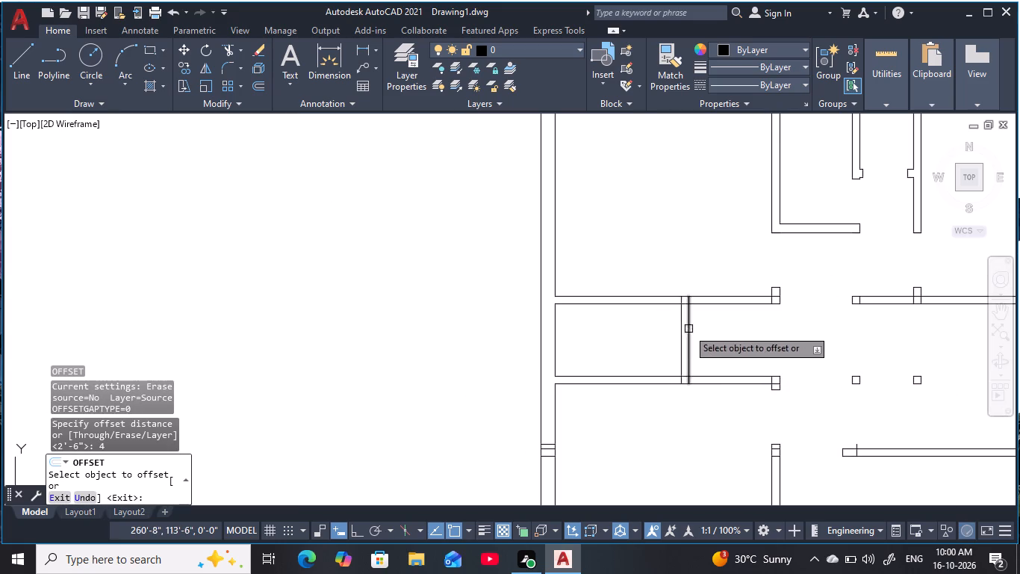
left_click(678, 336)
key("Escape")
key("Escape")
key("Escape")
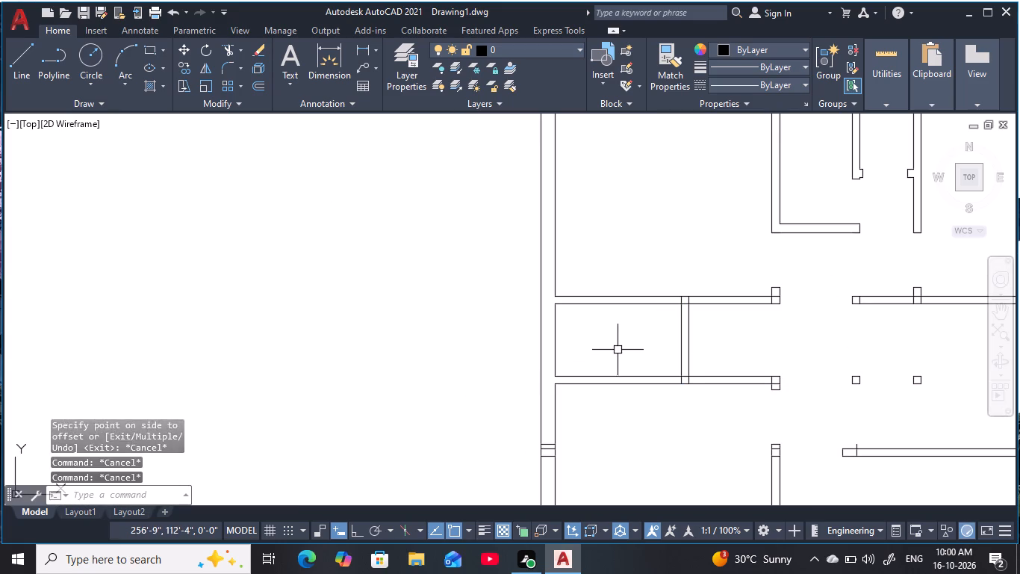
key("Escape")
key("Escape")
Offset the left face of the small room's vertical partition 6 inches into the left compartment.
key("o")
key("space")
type("6")
key("space")
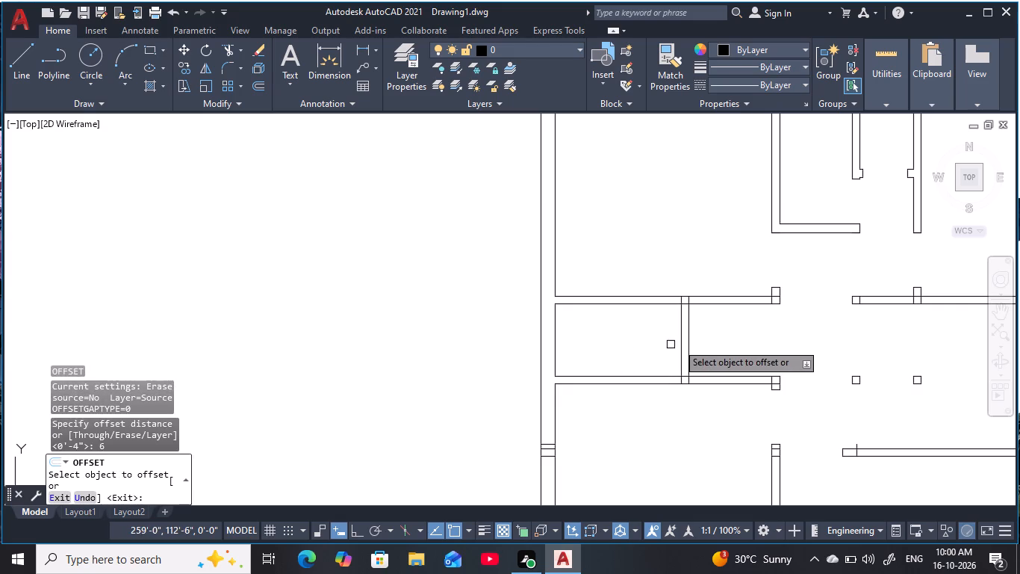
left_click(680, 343)
left_click(568, 345)
key("Escape")
key("Escape")
key("Escape")
key("Escape")
key("Escape")
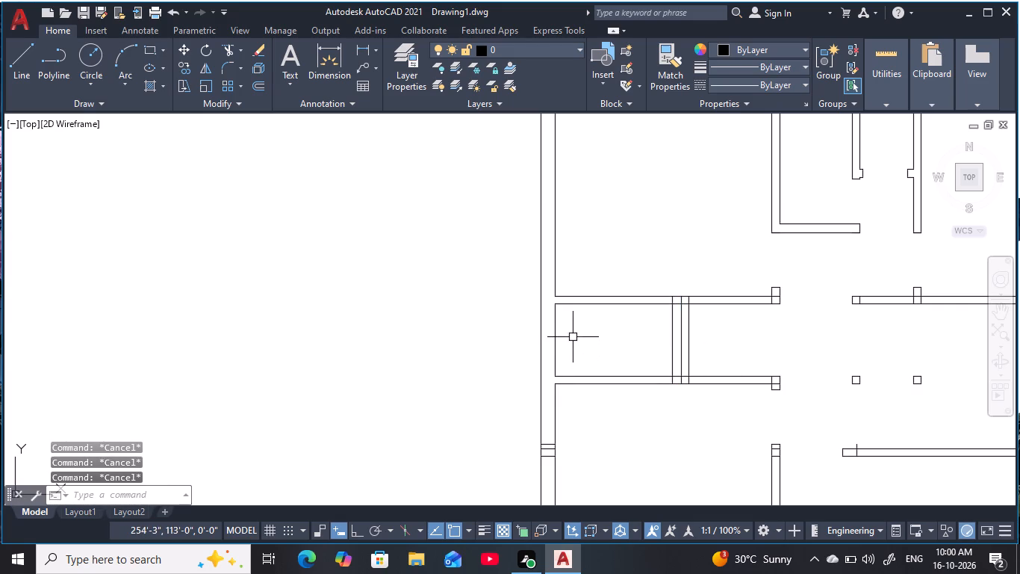
Offset the new line a further 2'6" to the left to mark the door opening width.
type("O 2")
key("apostrophe")
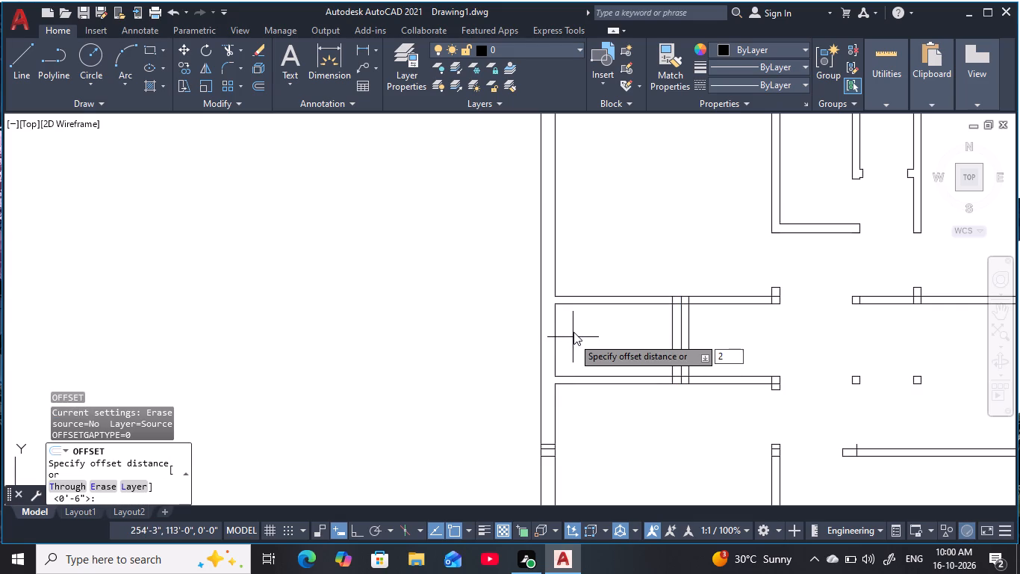
key("6")
key("space")
left_click(673, 365)
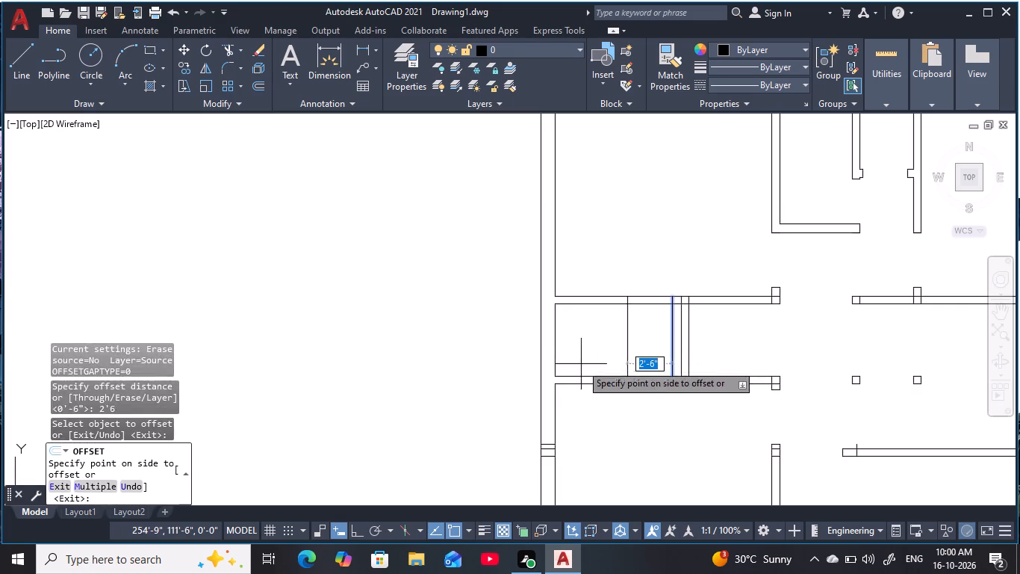
left_click(581, 364)
key("Escape")
key("Escape")
key("Escape")
key("Escape")
key("Escape")
key("Escape")
Trim the two offset lines inside the small left room and cut the upper wall between them to form a doorway.
type("TR")
key("space")
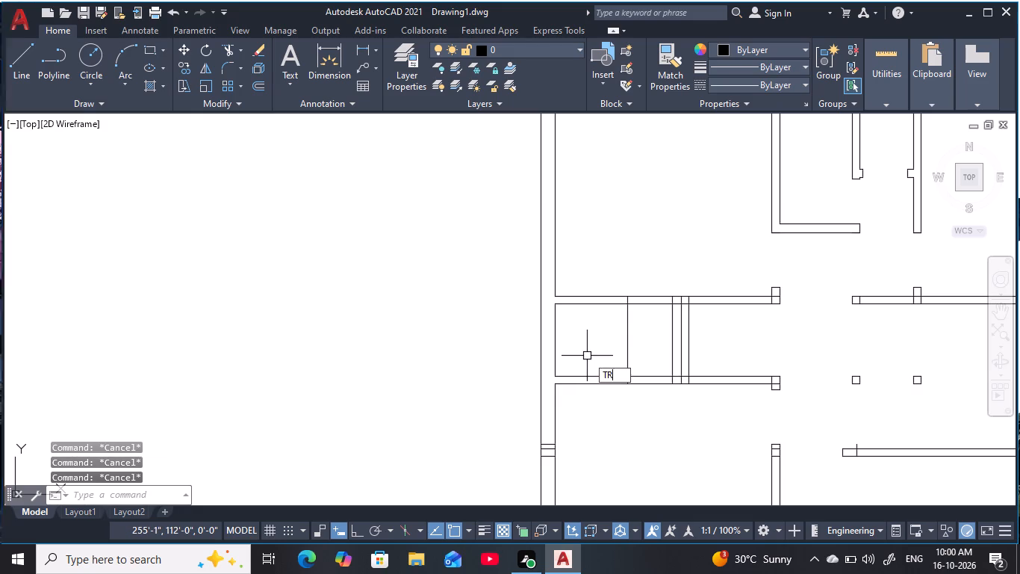
left_click(670, 363)
left_click(628, 359)
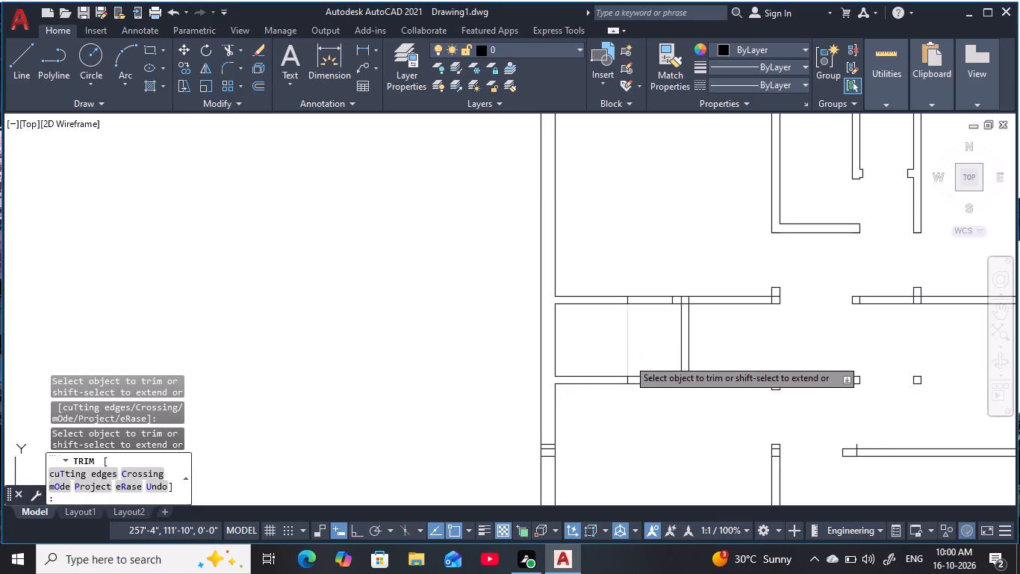
left_click(650, 327)
left_click(661, 278)
key("Escape")
key("Escape")
key("Escape")
key("Escape")
key("Escape")
key("Escape")
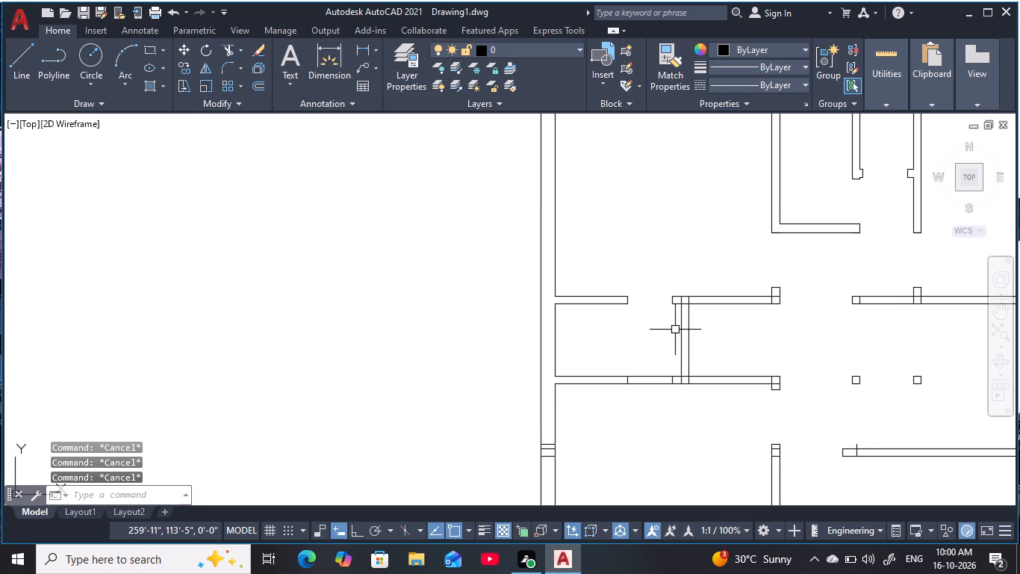
key("Escape")
key("Escape")
Trim the two leftover offset line pieces inside the small left room's lower wall.
type("TR")
key("space")
scroll(677, 372, "down", 1)
scroll(677, 375, "up", 1)
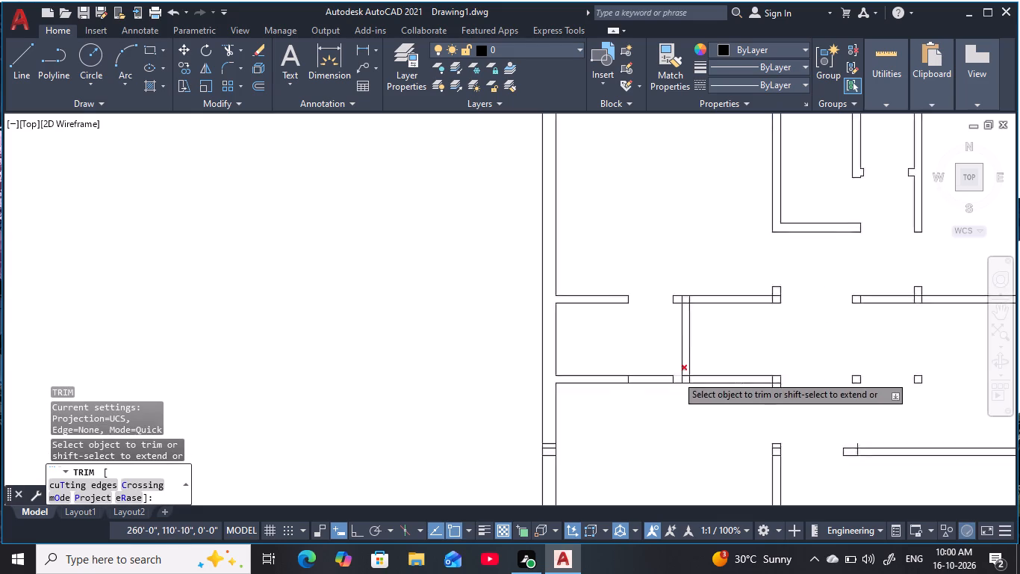
scroll(677, 375, "up", 4)
left_click_drag(682, 417, 346, 416)
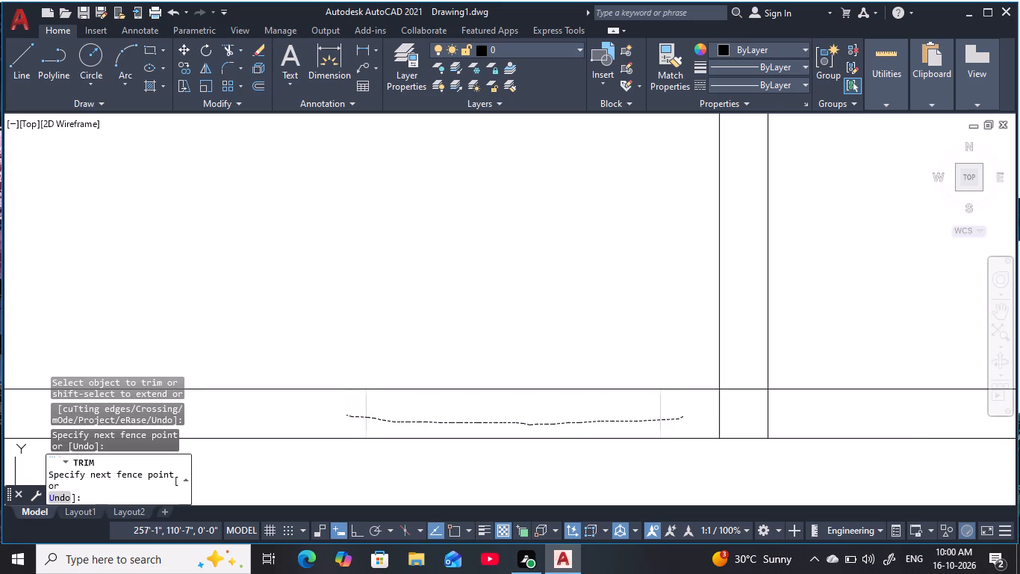
Trim the overlapping lines where the small room's vertical partition meets its lower and upper walls.
left_click_drag(780, 421, 694, 419)
left_click_drag(747, 413, 753, 384)
scroll(727, 372, "down", 4)
middle_click_drag(644, 319, 635, 356)
scroll(703, 336, "up", 4)
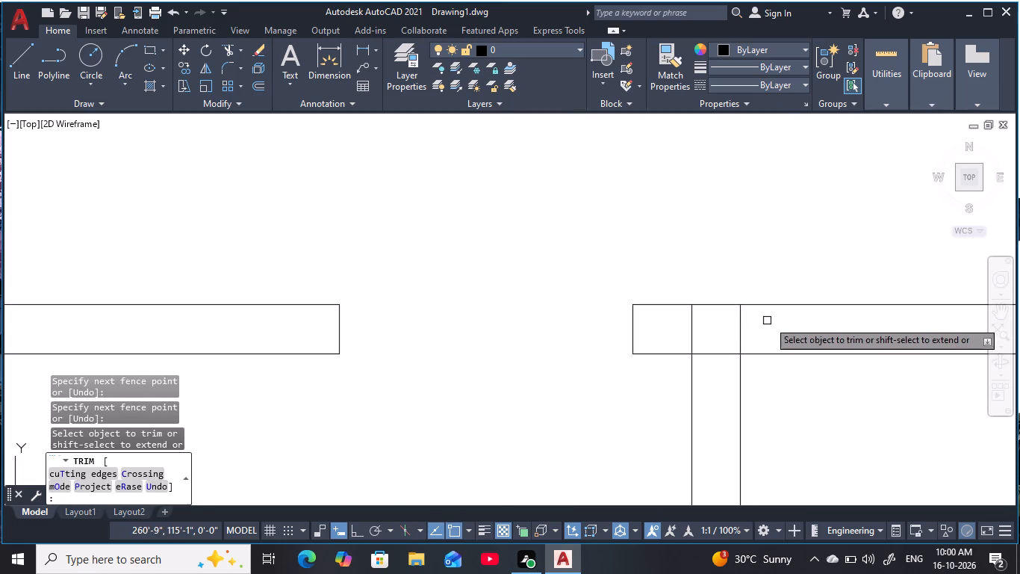
left_click_drag(792, 321, 675, 333)
left_click_drag(700, 333, 712, 370)
Trim the inner lines where the small room's upper and lower walls join their jamb stubs at the passage.
scroll(715, 363, "down", 4)
middle_click_drag(734, 357, 725, 355)
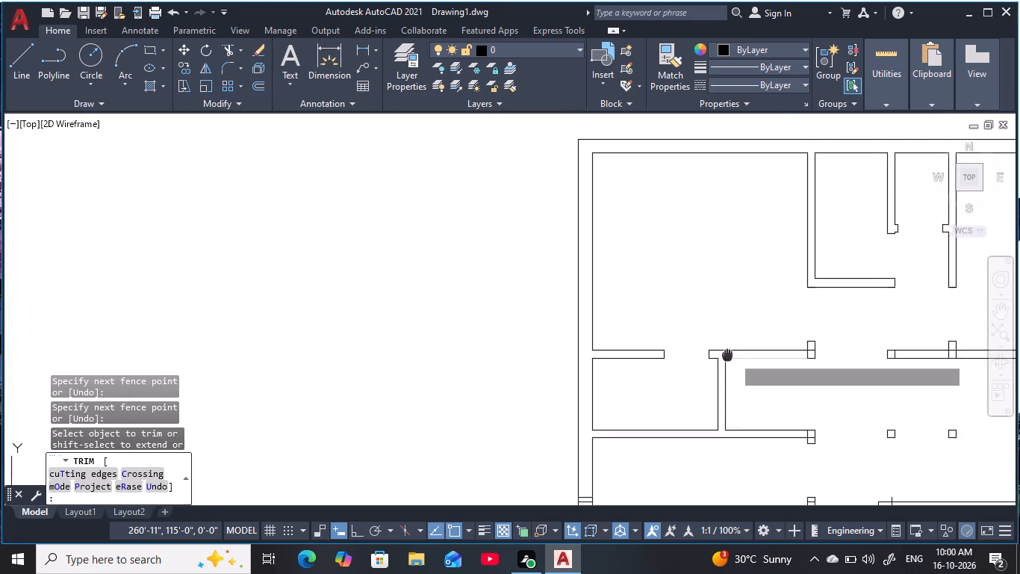
middle_click_drag(725, 355, 603, 350)
scroll(682, 357, "up", 5)
left_click_drag(705, 247, 617, 300)
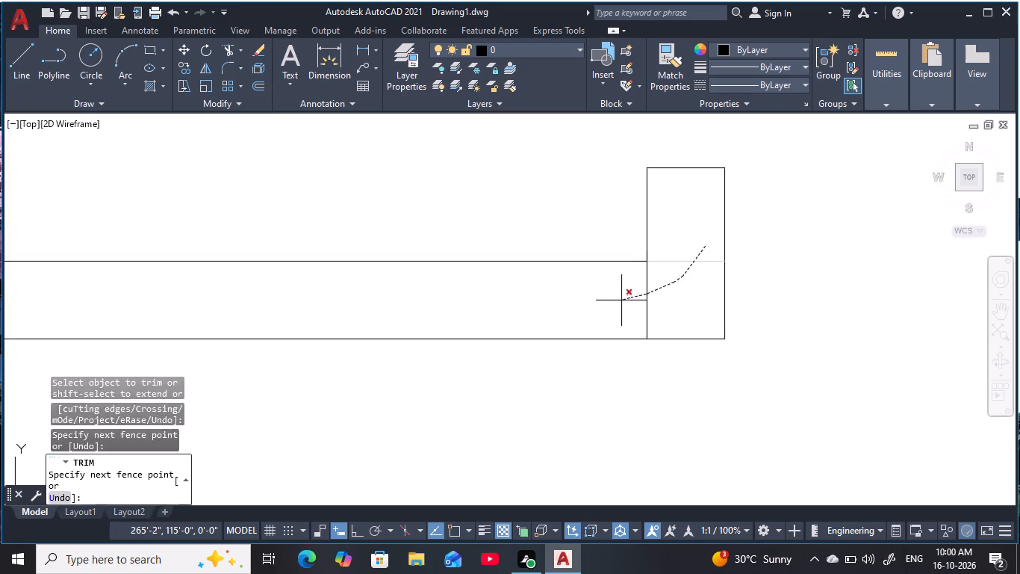
left_click_drag(617, 300, 611, 300)
scroll(609, 303, "down", 6)
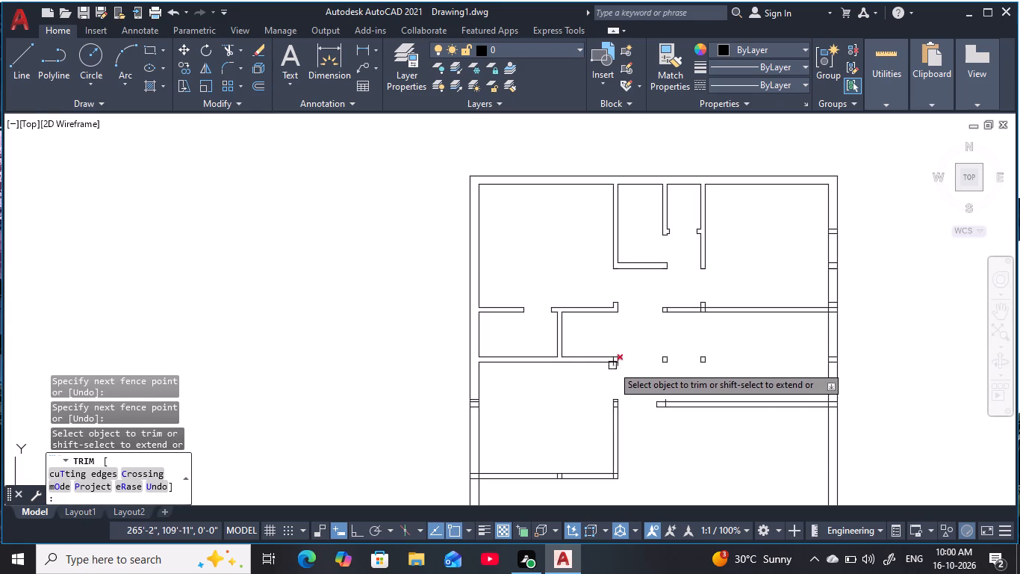
scroll(612, 365, "up", 8)
left_click_drag(603, 304, 679, 356)
scroll(677, 352, "down", 3)
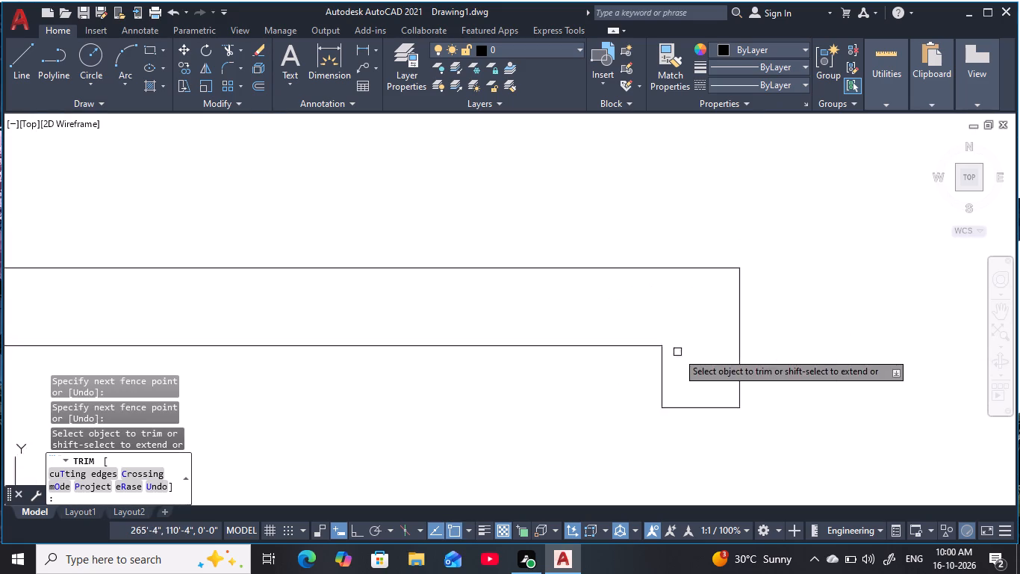
Trim the inner lines where the jamb stub joins the upper partition wall across the passage.
scroll(677, 352, "down", 3)
middle_click_drag(834, 252, 686, 354)
scroll(775, 310, "up", 5)
left_click_drag(683, 404, 582, 352)
Trim the extra cross line near the passage end of the upper-right room's lower wall.
scroll(509, 383, "down", 5)
middle_click_drag(522, 381, 753, 330)
scroll(647, 348, "up", 4)
left_click_drag(697, 320, 693, 321)
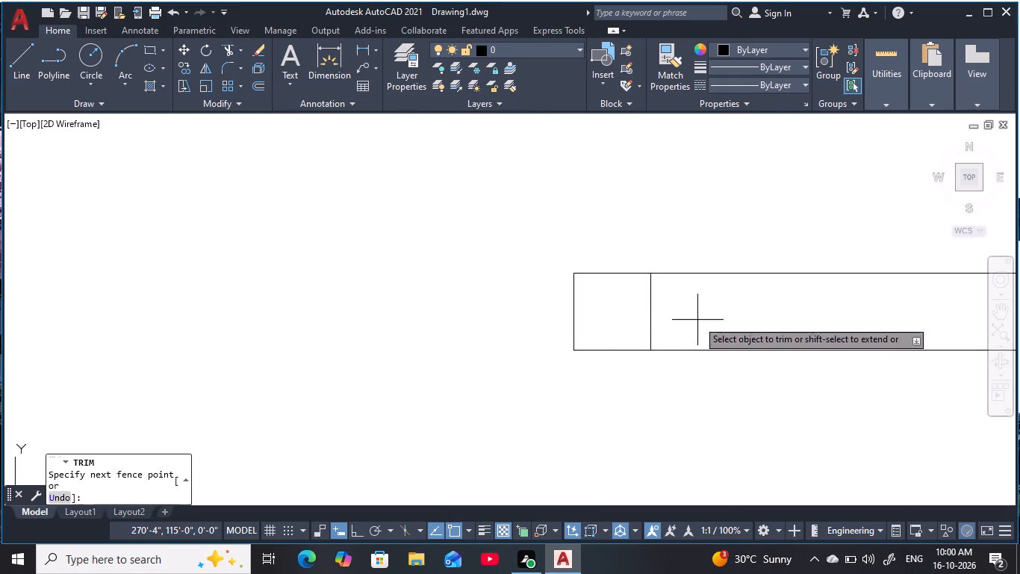
left_click_drag(693, 321, 646, 331)
Trim the overlapping lines where the upper-right room's lower wall meets the right outer wall, including the short cross line just above.
scroll(666, 315, "down", 4)
scroll(688, 256, "down", 3)
middle_click_drag(694, 243, 653, 276)
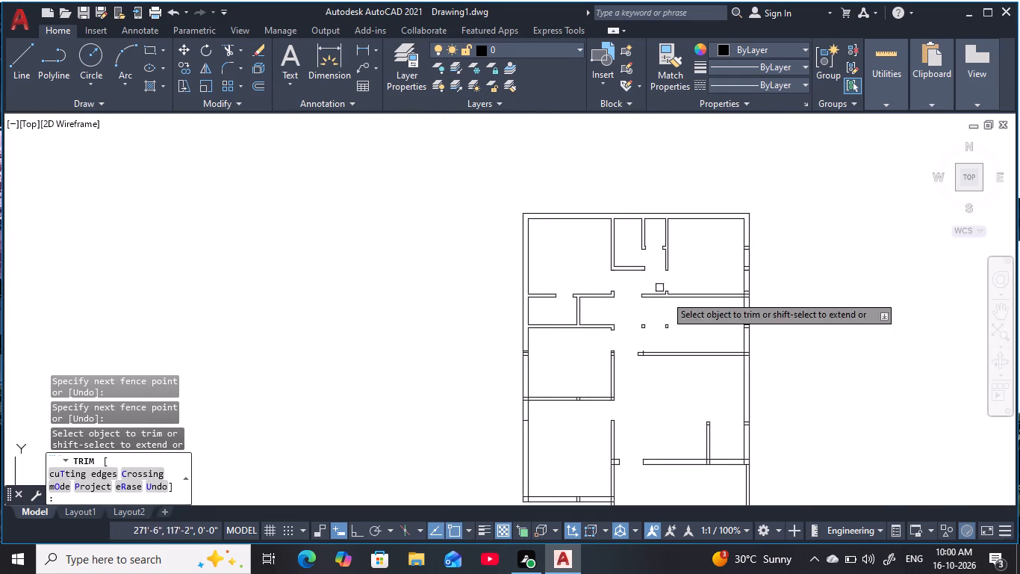
scroll(743, 305, "up", 5)
middle_click_drag(701, 308, 685, 323)
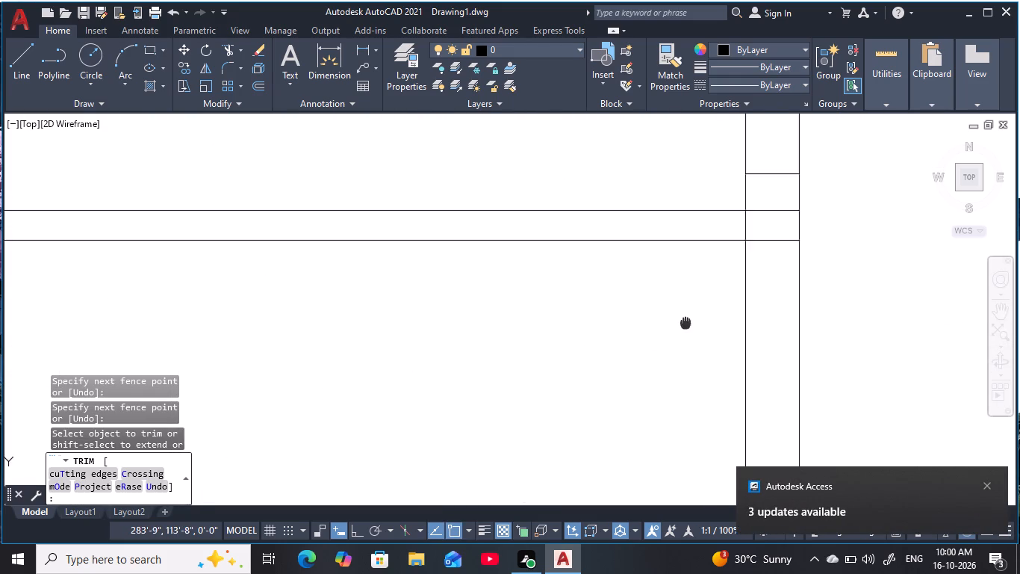
middle_click_drag(685, 323, 626, 383)
scroll(713, 279, "up", 1)
left_click_drag(728, 244, 718, 312)
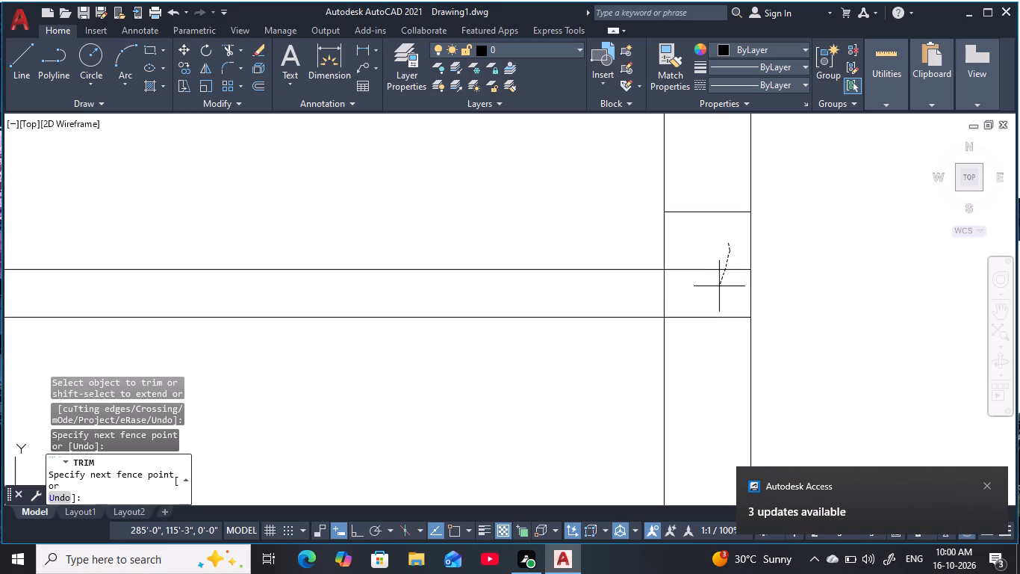
left_click_drag(718, 312, 718, 336)
left_click_drag(710, 308, 638, 301)
left_click_drag(703, 274, 719, 194)
Trim the leftover cross lines inside the right outer wall alongside the upper-right room.
scroll(712, 199, "down", 4)
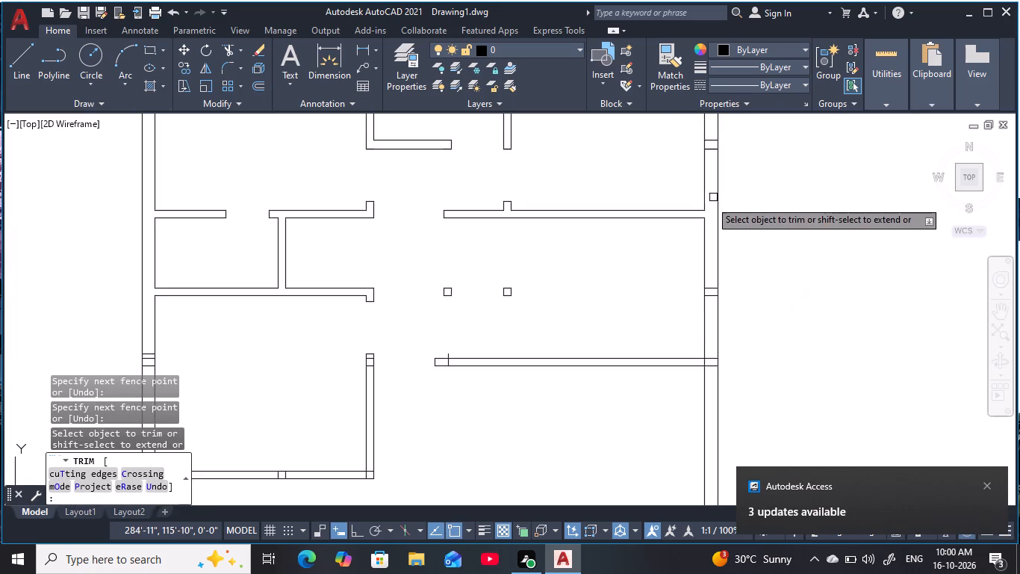
middle_click_drag(712, 204, 688, 309)
scroll(694, 253, "up", 4)
left_click_drag(651, 173, 657, 273)
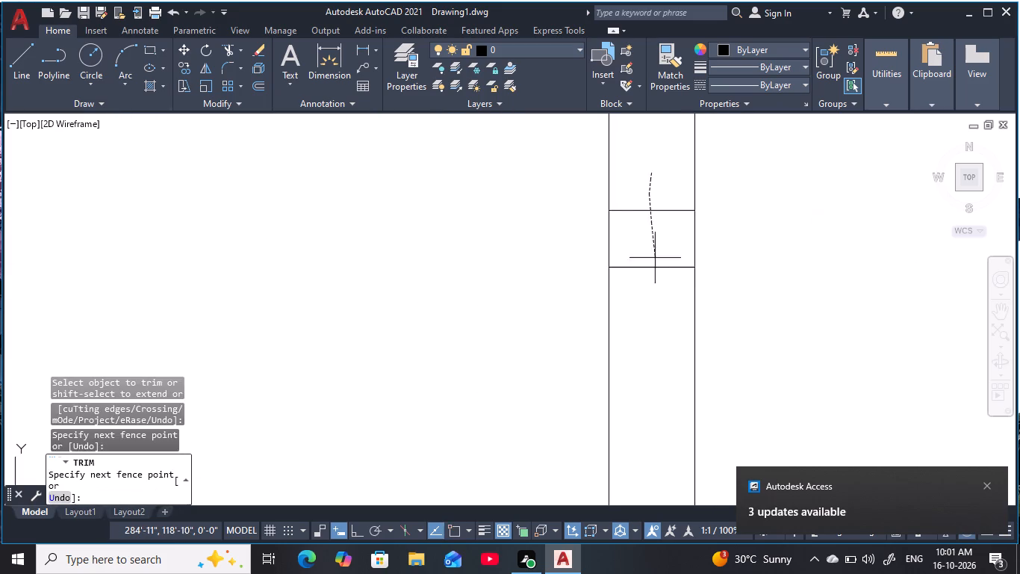
left_click_drag(657, 273, 658, 301)
scroll(652, 248, "down", 1)
middle_click_drag(653, 247, 636, 426)
left_click_drag(635, 159, 634, 237)
Trim the two cross lines inside the right outer wall level with the two small square columns.
scroll(629, 228, "down", 4)
middle_click_drag(623, 225, 638, 111)
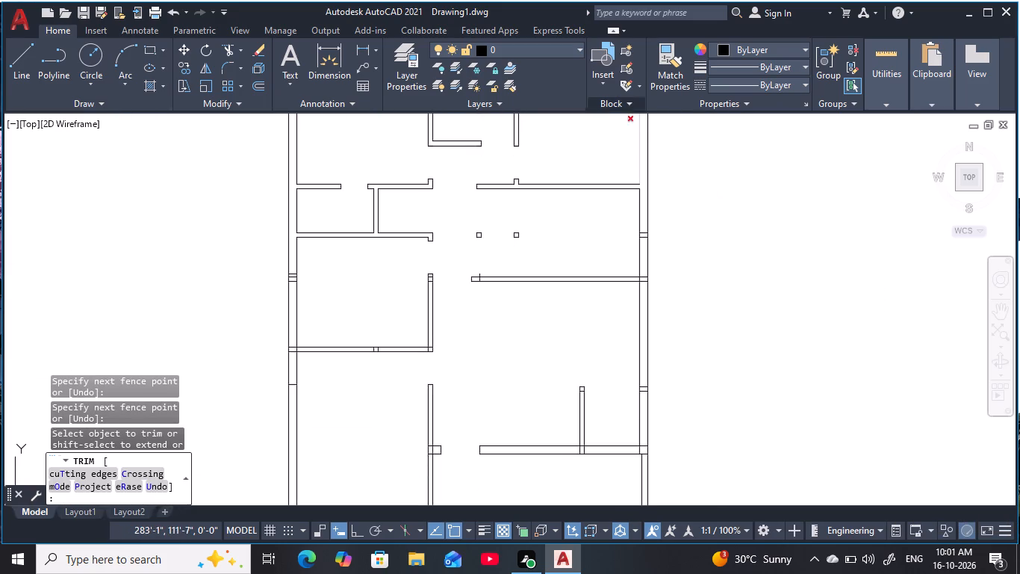
scroll(648, 244, "up", 4)
left_click_drag(628, 152, 623, 222)
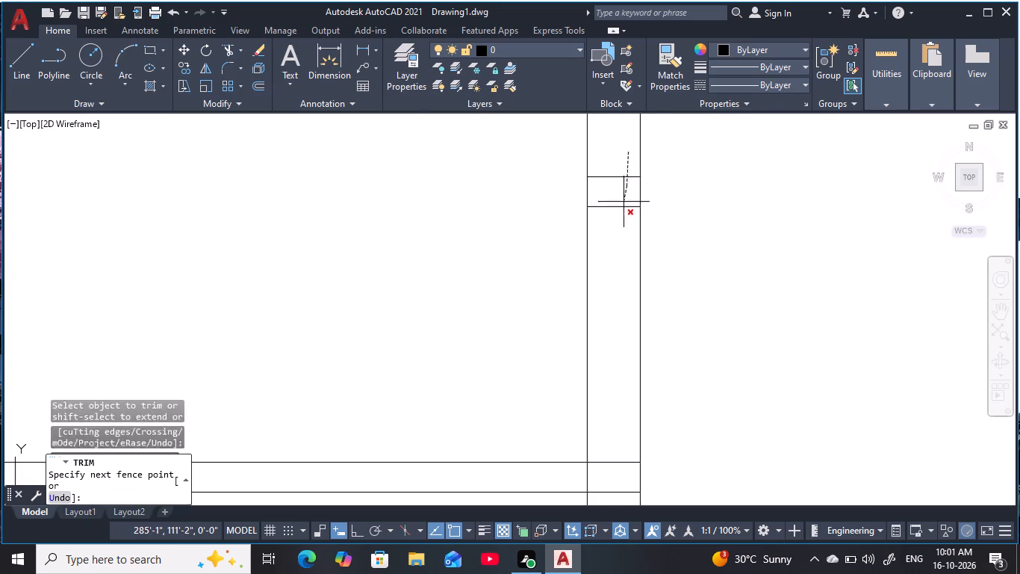
left_click_drag(623, 222, 624, 248)
Trim the overlapping lines where the horizontal partition below the square columns meets the right outer wall.
scroll(544, 307, "down", 3)
middle_click_drag(465, 357, 547, 238)
scroll(608, 255, "up", 4)
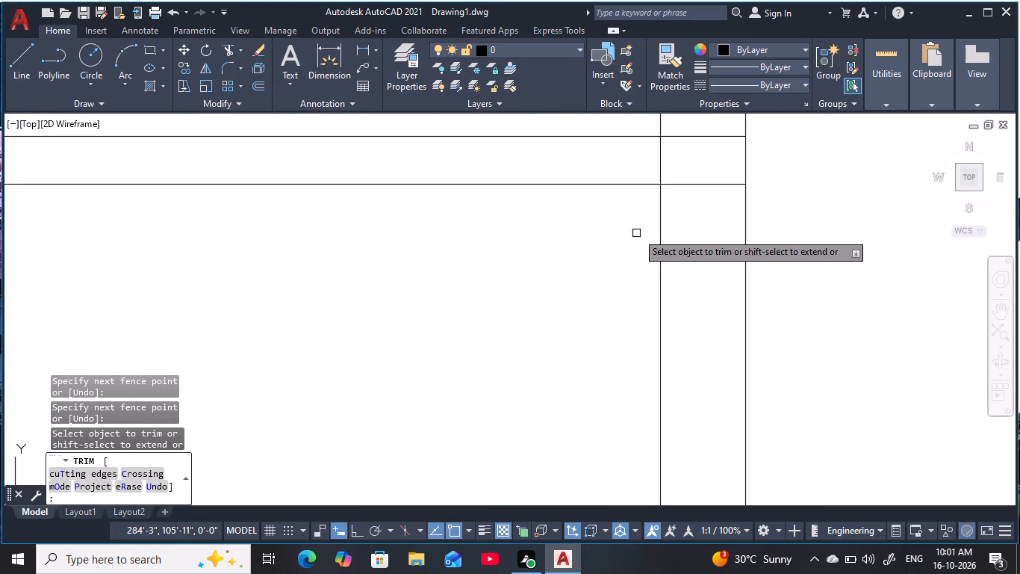
scroll(639, 231, "up", 1)
middle_click_drag(682, 204, 578, 408)
left_click_drag(629, 247, 596, 348)
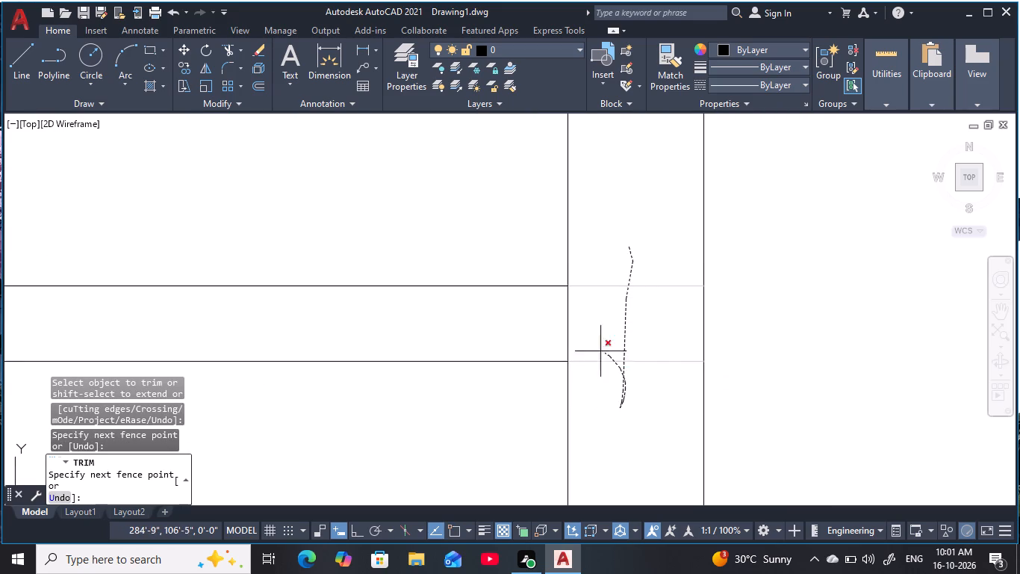
left_click_drag(596, 348, 547, 338)
Trim the extra vertical line near the free end of the horizontal partition below the square columns.
scroll(502, 344, "down", 6)
middle_click_drag(245, 357, 317, 351)
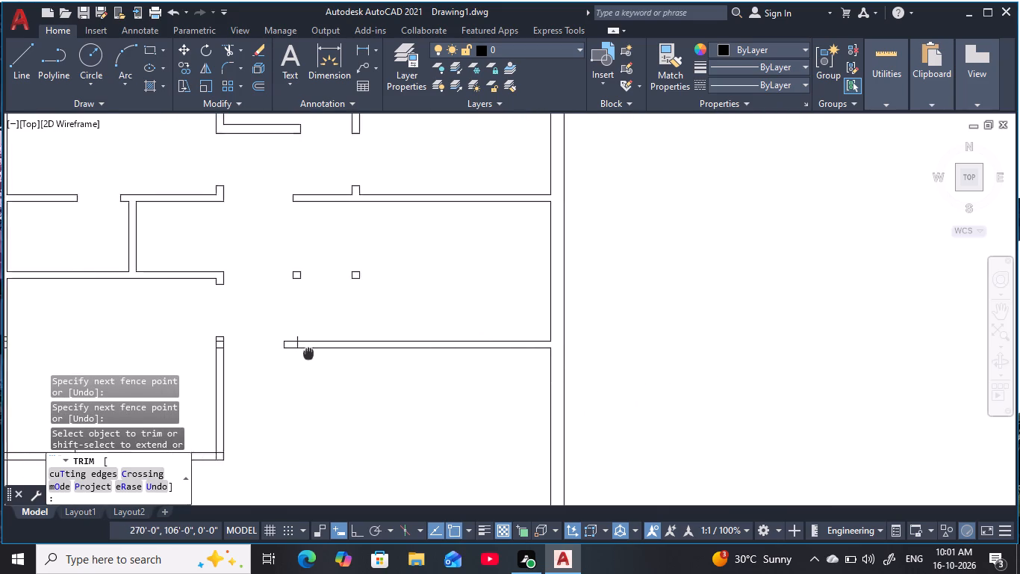
middle_click_drag(317, 351, 447, 327)
scroll(445, 317, "up", 4)
left_click_drag(465, 291, 441, 296)
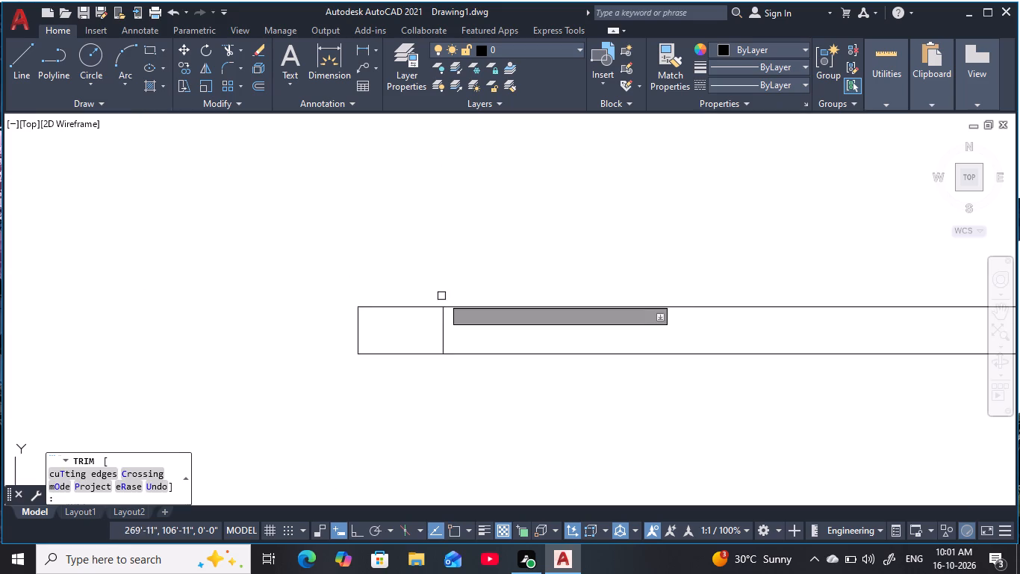
left_click_drag(470, 333, 434, 336)
Trim the two inner cross lines at the upper end of the middle-left room's passage wall.
scroll(394, 334, "down", 5)
middle_click_drag(407, 331, 566, 308)
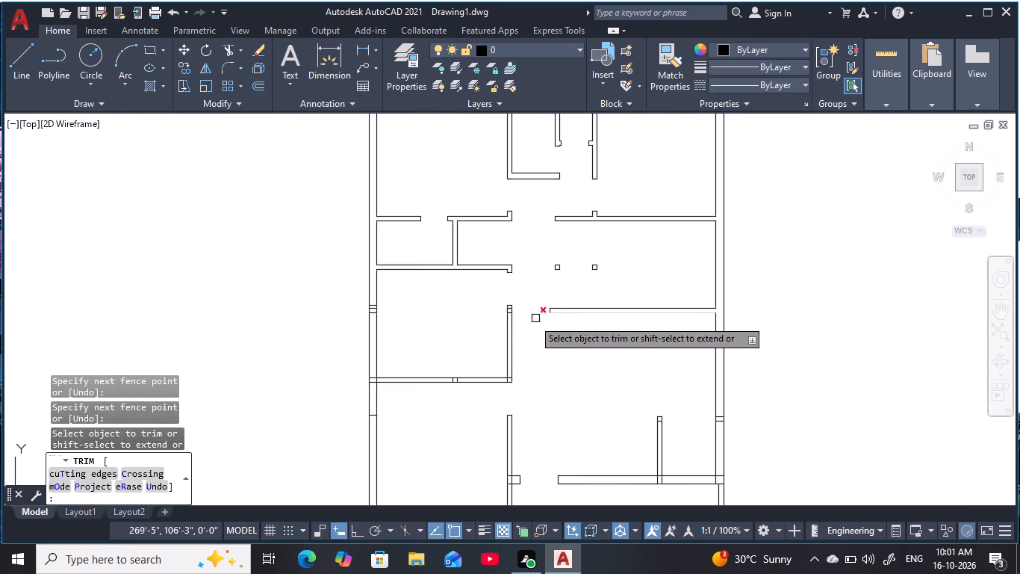
scroll(492, 326, "up", 6)
middle_click_drag(540, 287, 538, 375)
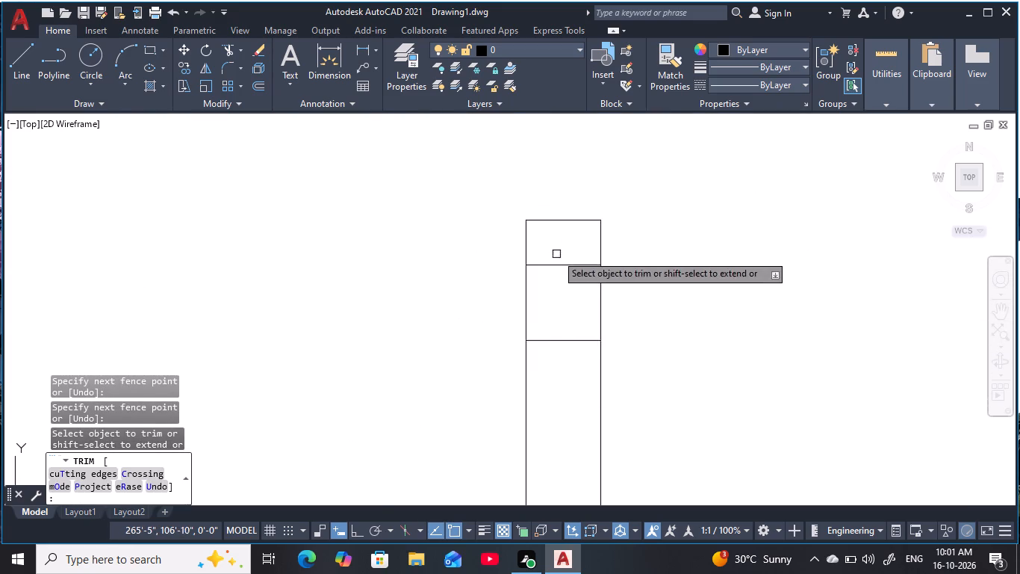
left_click_drag(556, 253, 540, 380)
Trim the leftover cross lines inside the left outer wall alongside the middle-left room.
scroll(468, 354, "down", 3)
middle_click_drag(456, 347, 508, 448)
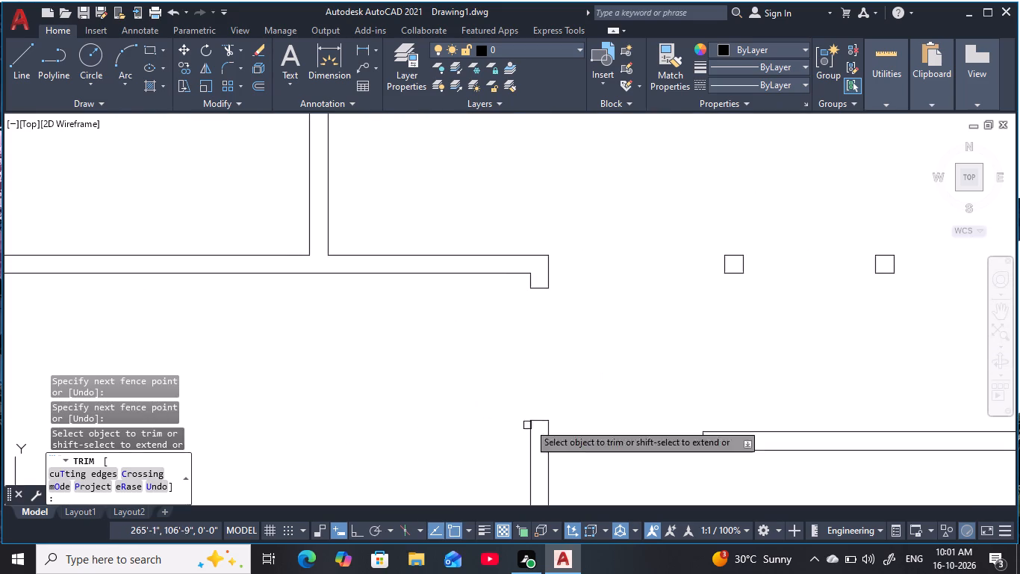
scroll(604, 373, "down", 2)
middle_click_drag(445, 396, 670, 298)
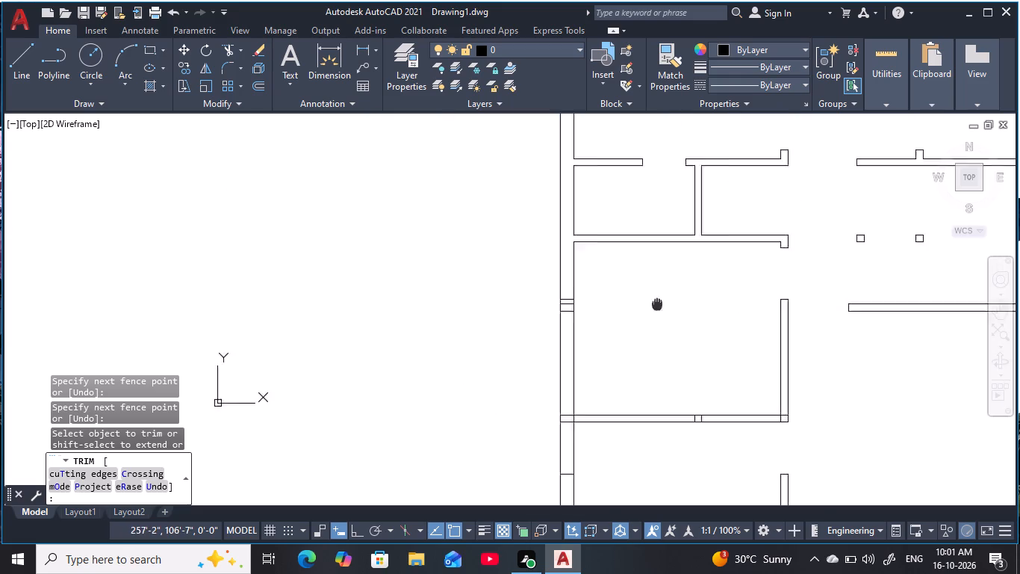
middle_click_drag(670, 298, 682, 293)
scroll(606, 296, "up", 4)
left_click_drag(604, 213, 599, 350)
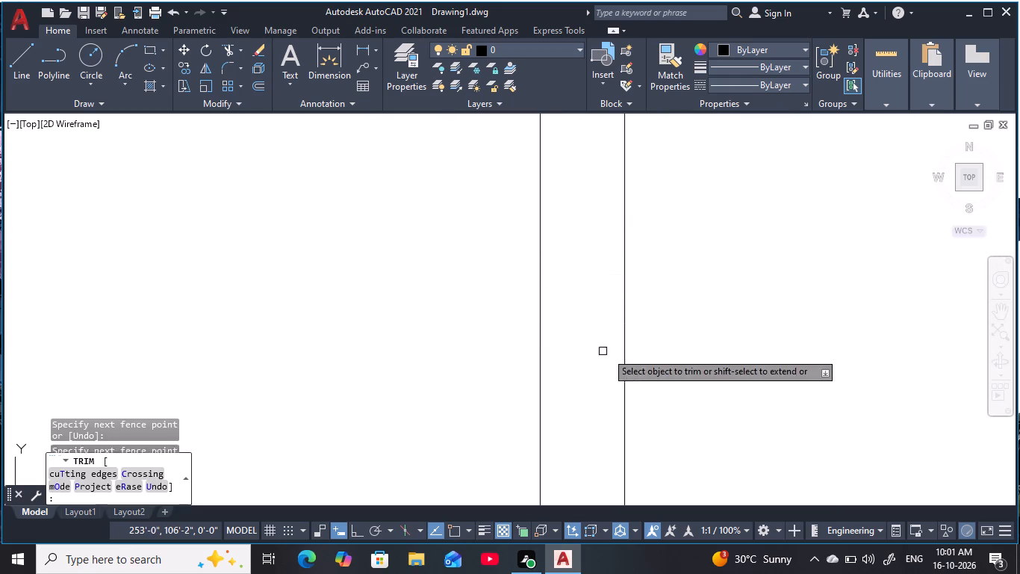
Trim the overlapping lines where the middle-left room's lower wall meets the left outer wall.
scroll(679, 361, "down", 5)
middle_click_drag(697, 374, 625, 140)
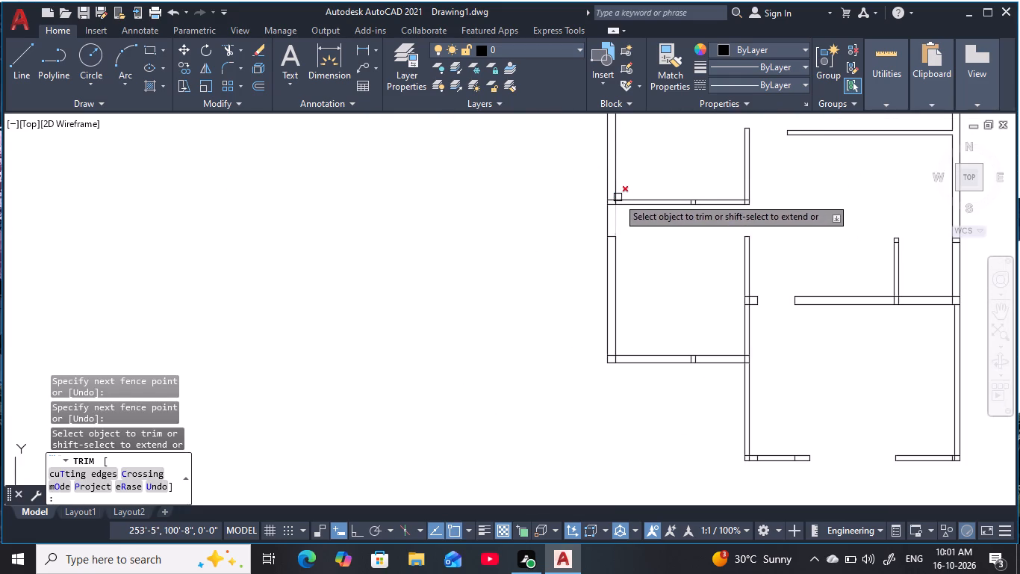
scroll(618, 197, "up", 6)
left_click_drag(497, 221, 500, 358)
left_click_drag(522, 309, 609, 290)
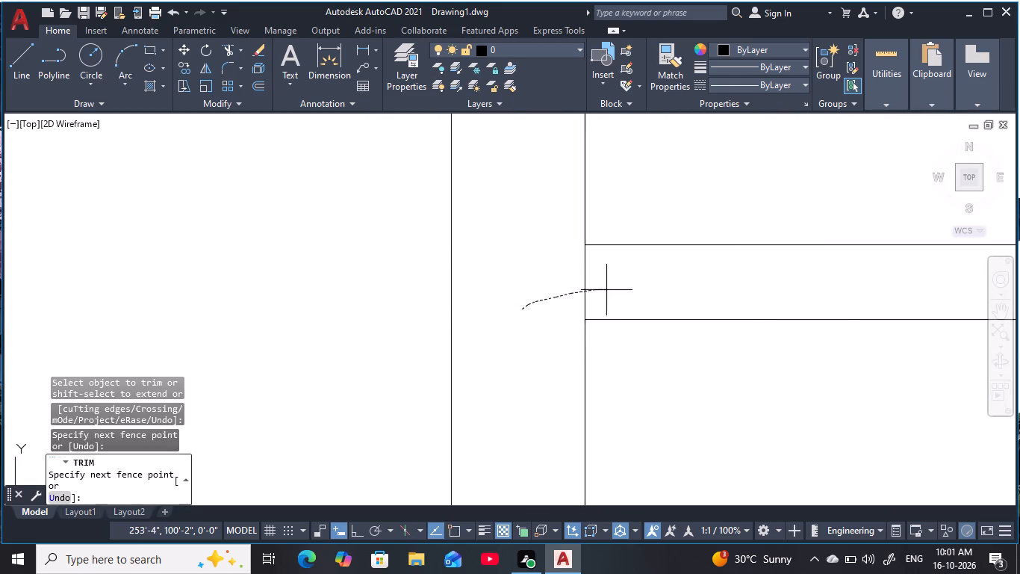
left_click_drag(609, 290, 615, 290)
Trim the single cross line inside the left outer wall alongside the lower-left room.
scroll(623, 290, "down", 6)
middle_click_drag(638, 345, 665, 246)
scroll(649, 271, "up", 4)
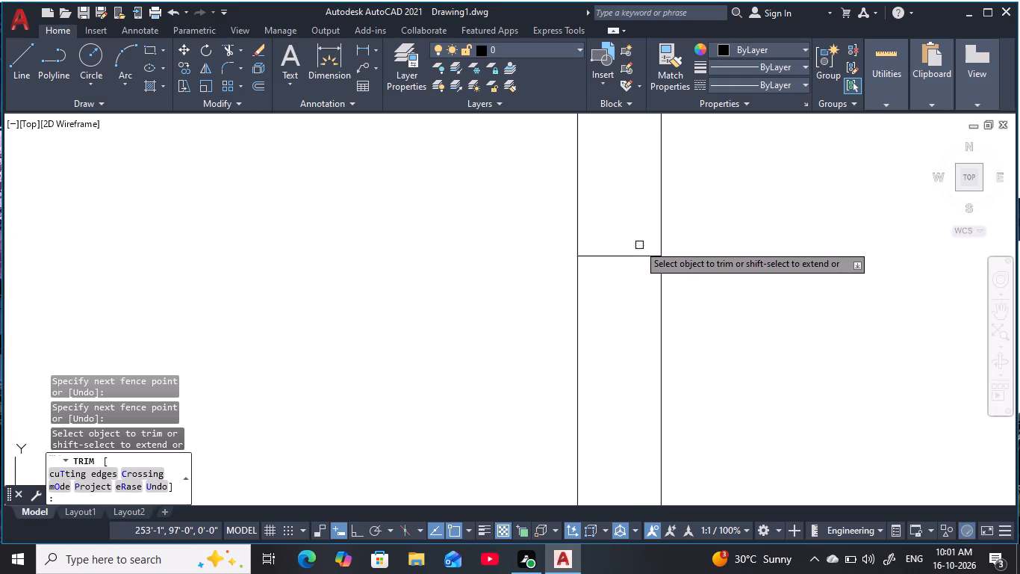
left_click_drag(631, 234, 626, 325)
Trim the two short cross lines in the middle of the wall between the two left rooms.
scroll(685, 309, "down", 5)
middle_click_drag(701, 306, 628, 343)
scroll(690, 308, "up", 3)
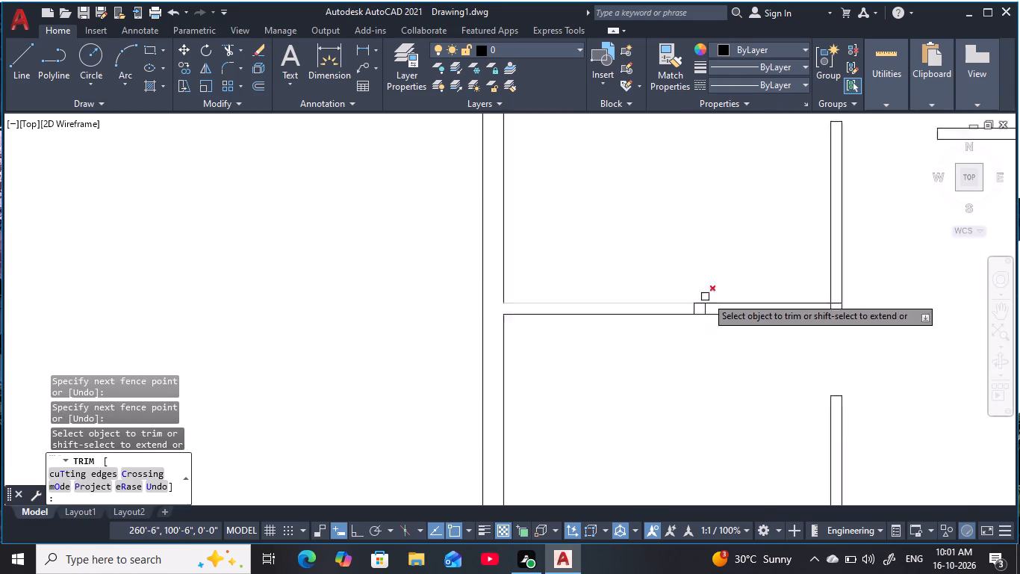
scroll(707, 296, "up", 3)
left_click_drag(700, 368, 579, 380)
Trim the overlapping inner lines at the middle-left room's lower corner beside the passage.
scroll(700, 359, "down", 3)
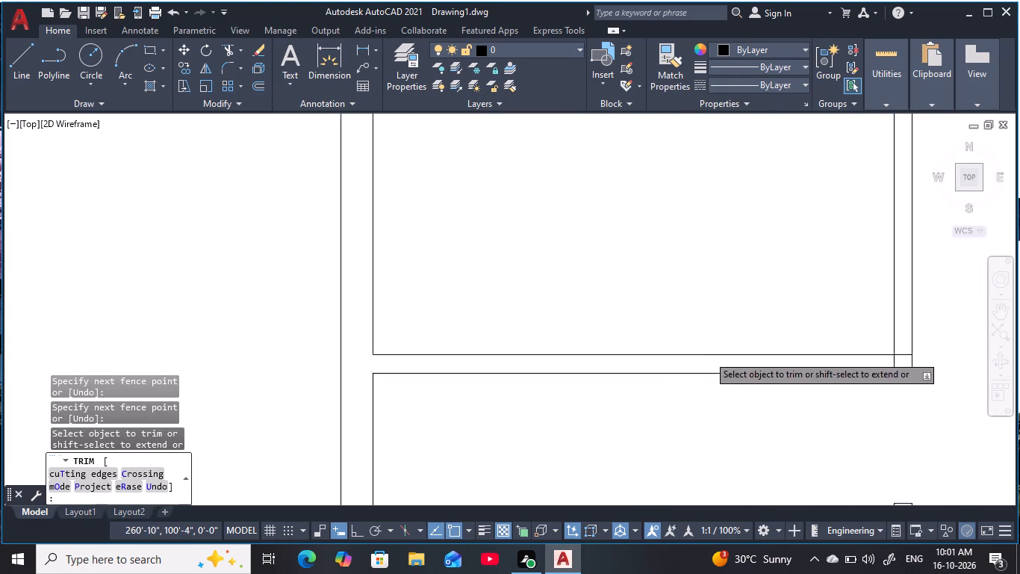
scroll(710, 354, "down", 2)
scroll(794, 358, "up", 6)
left_click_drag(747, 350, 642, 428)
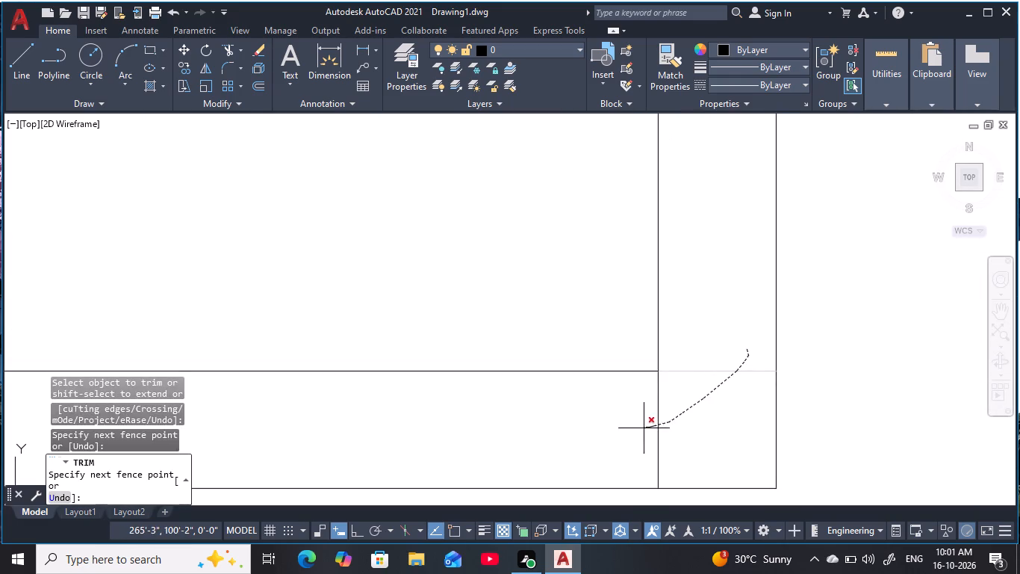
left_click_drag(642, 428, 639, 428)
Trim the inner lines where the short door stub joins the lower-left room's passage-side wall.
scroll(651, 416, "down", 7)
middle_click_drag(679, 439, 756, 176)
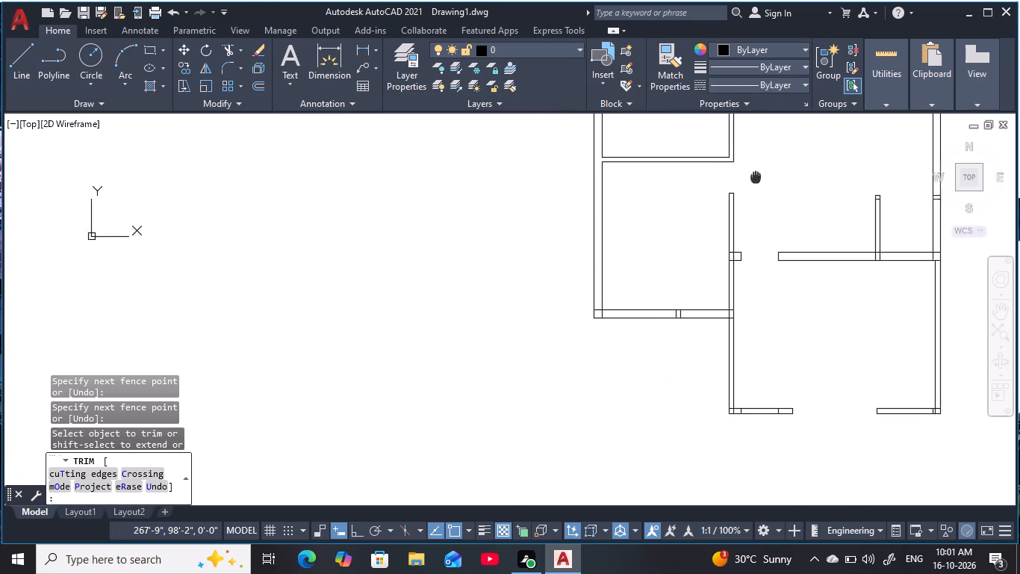
scroll(736, 247, "up", 6)
left_click_drag(736, 292, 683, 228)
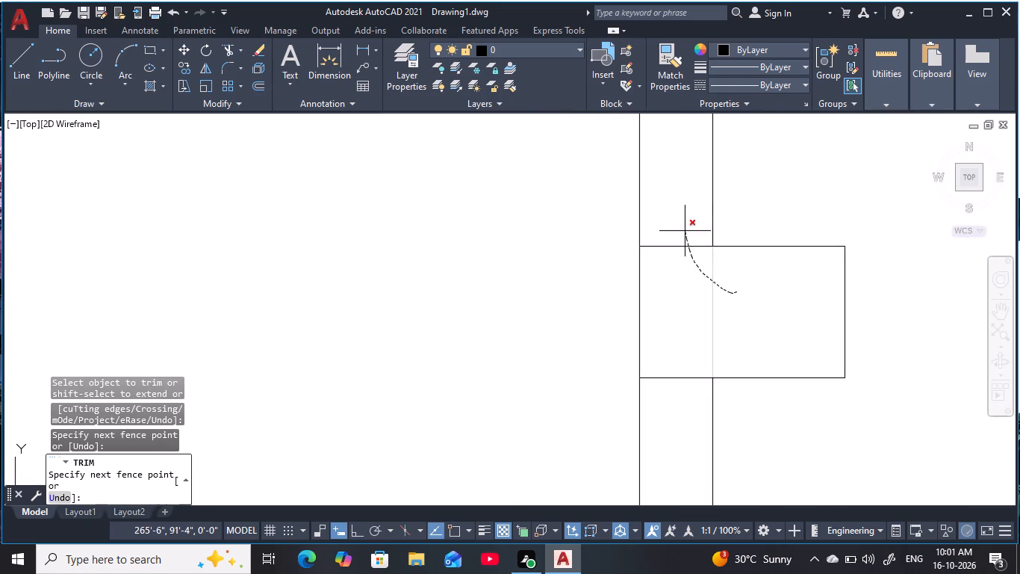
left_click_drag(683, 228, 674, 411)
Trim the overlapping lines where the lower-left room's bottom wall meets its passage-side vertical wall.
scroll(691, 404, "down", 6)
middle_click_drag(701, 406, 712, 223)
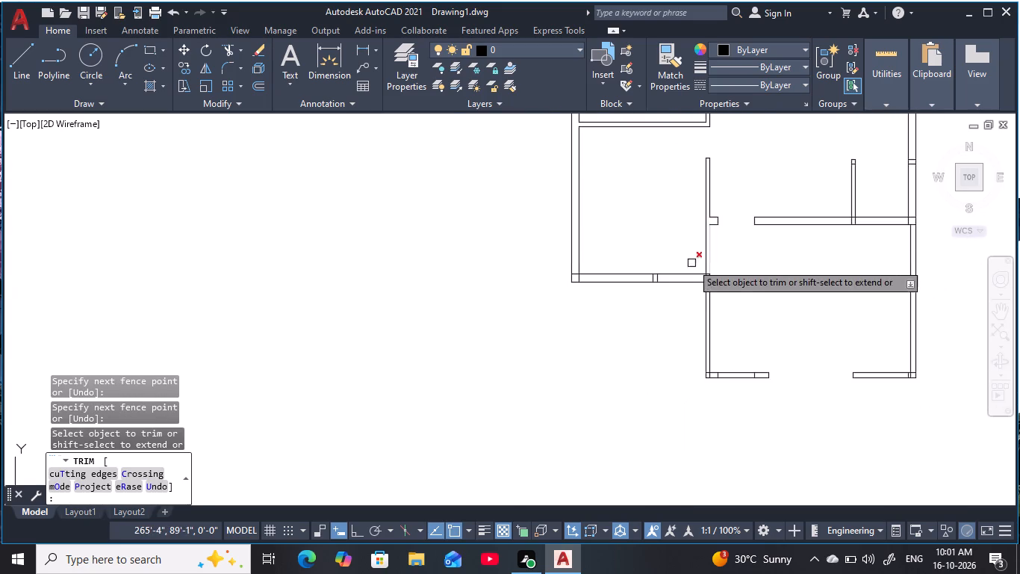
scroll(682, 280, "up", 5)
middle_click_drag(811, 259, 646, 300)
scroll(646, 300, "up", 1)
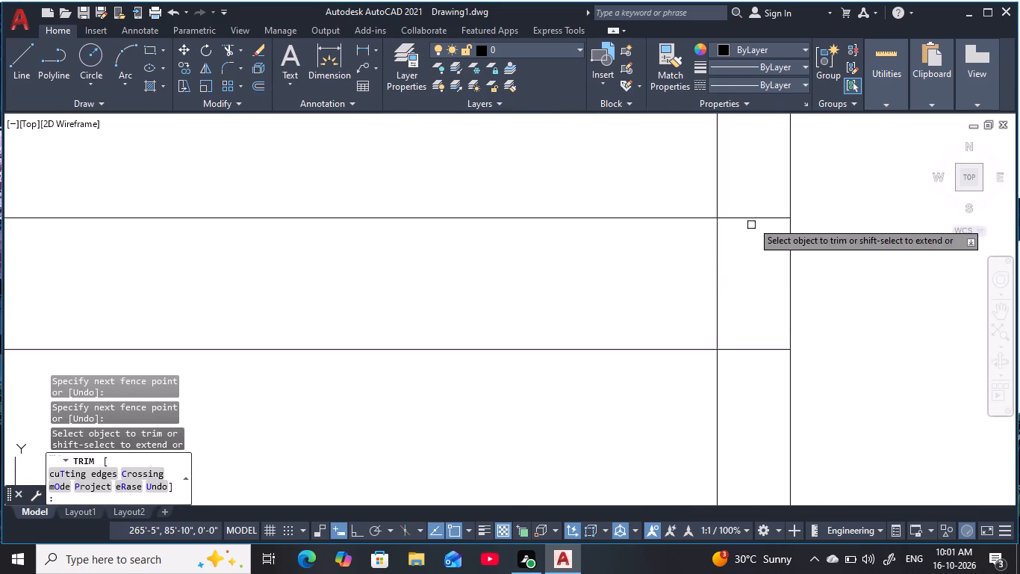
left_click_drag(756, 188, 683, 296)
left_click_drag(731, 296, 741, 371)
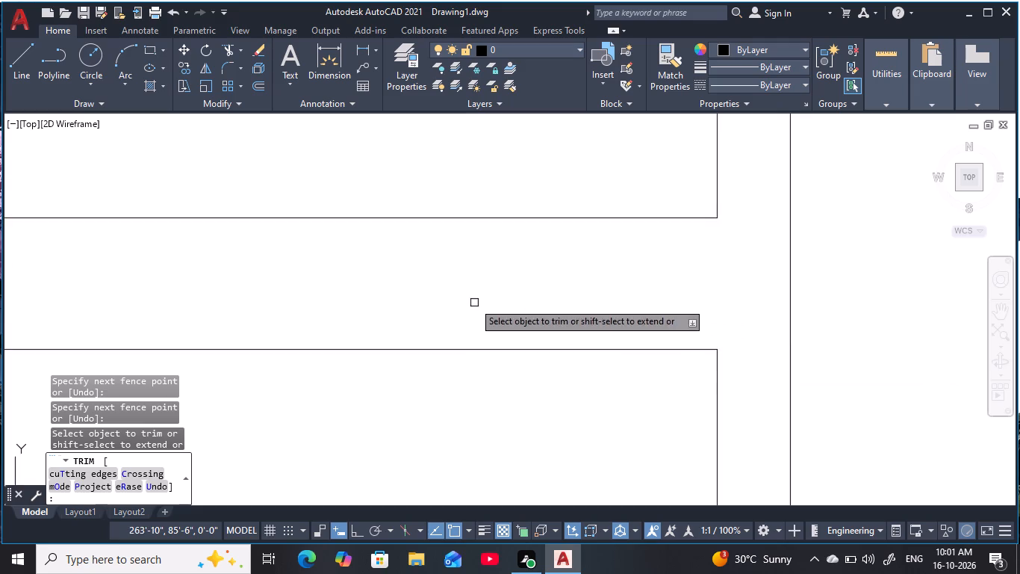
Trim the two short cross lines in the middle of the lower-left room's bottom wall.
scroll(473, 298, "down", 3)
middle_click_drag(474, 297, 685, 292)
scroll(561, 296, "up", 3)
left_click_drag(579, 279, 383, 266)
Trim the overlapping inner lines at the lower-left room's bottom corner on the left outer wall.
scroll(362, 261, "down", 2)
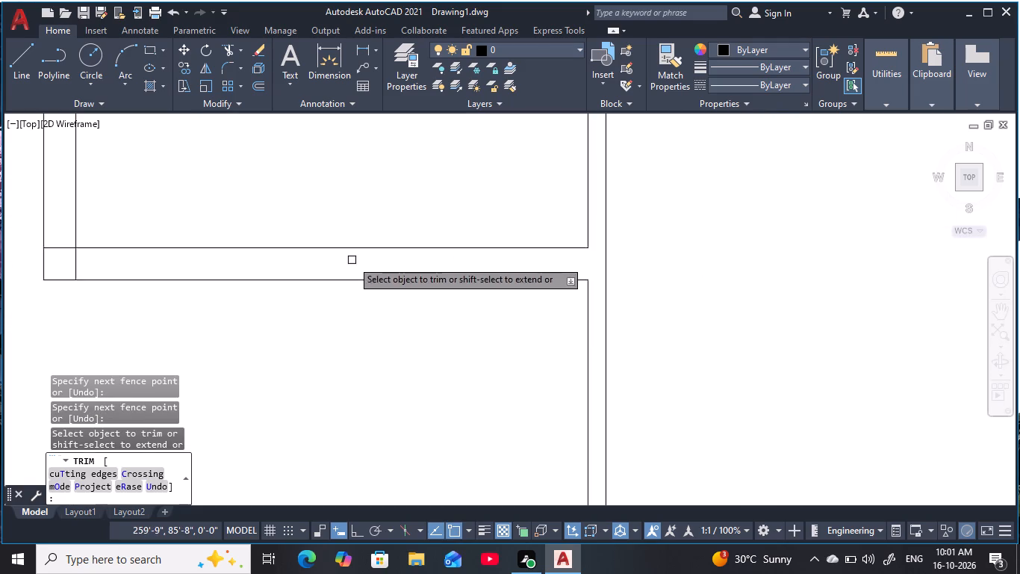
scroll(352, 260, "down", 2)
middle_click_drag(352, 260, 848, 273)
scroll(657, 271, "up", 5)
left_click_drag(691, 207, 830, 351)
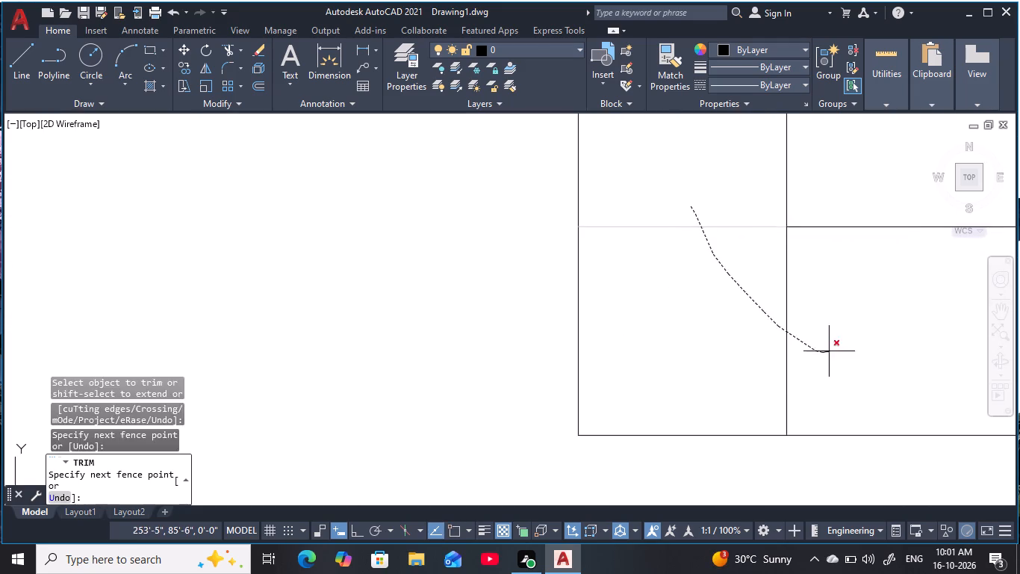
left_click_drag(830, 351, 830, 351)
Trim the inner lines where the short vertical partition on the right joins the horizontal wall below it.
scroll(836, 342, "down", 4)
middle_click_drag(835, 341, 397, 310)
scroll(703, 327, "down", 4)
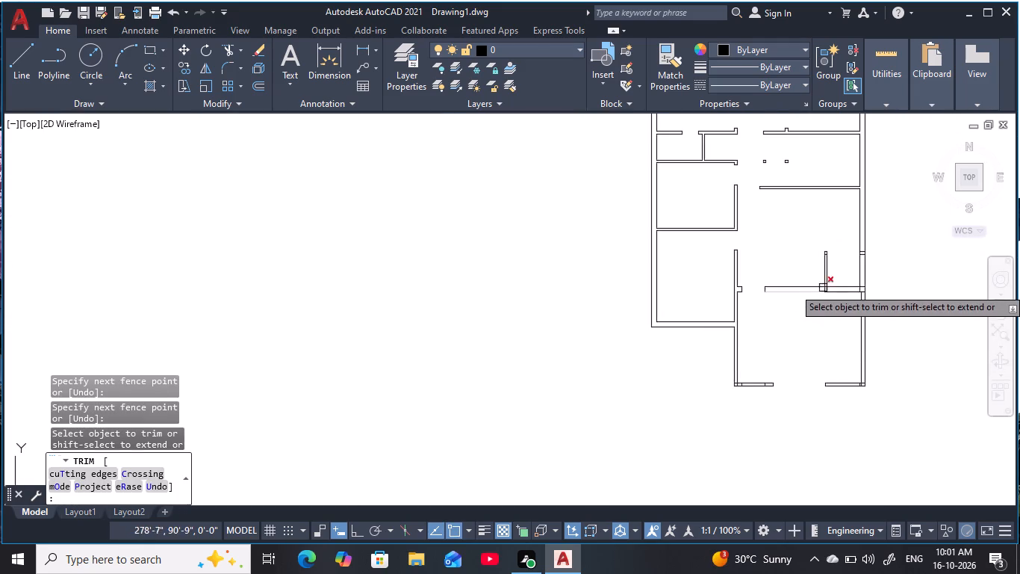
scroll(830, 279, "up", 4)
middle_click_drag(840, 283, 741, 256)
scroll(709, 297, "up", 3)
left_click_drag(733, 351, 707, 354)
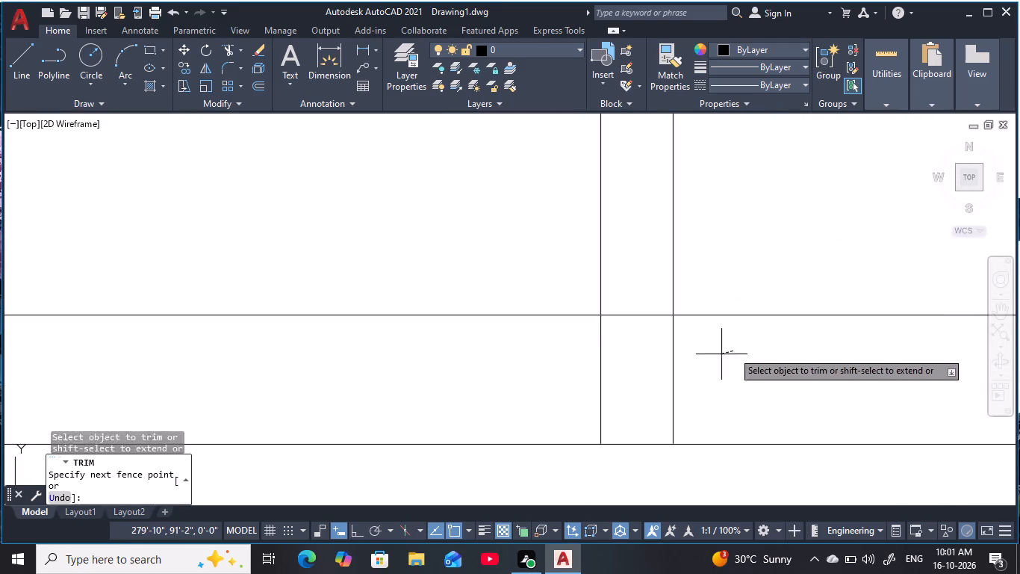
left_click_drag(707, 354, 649, 309)
Trim the inner cross line at the free upper end of the short vertical partition on the right.
scroll(638, 296, "down", 4)
middle_click_drag(634, 280, 639, 352)
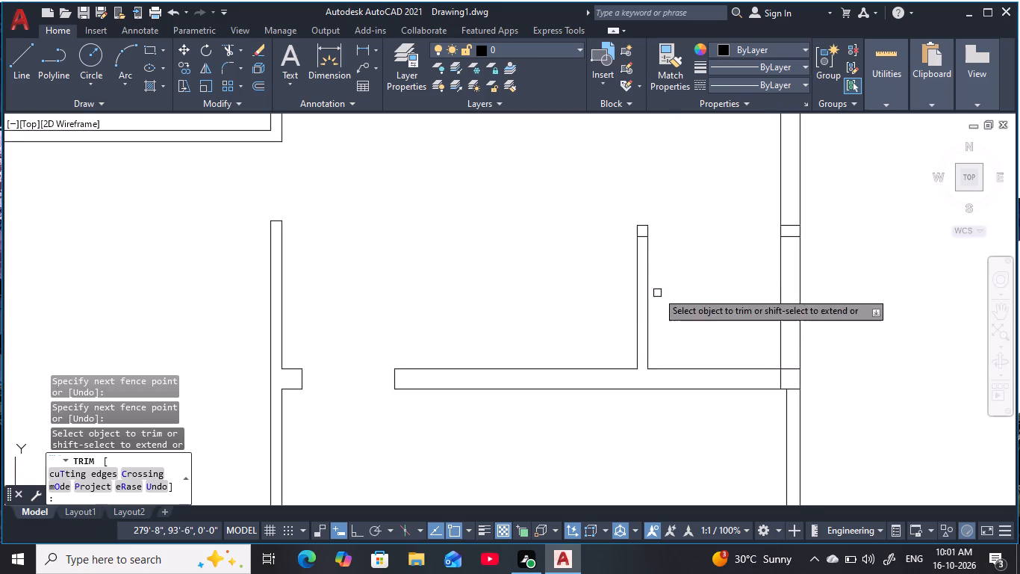
scroll(658, 252, "up", 5)
left_click_drag(580, 149, 588, 231)
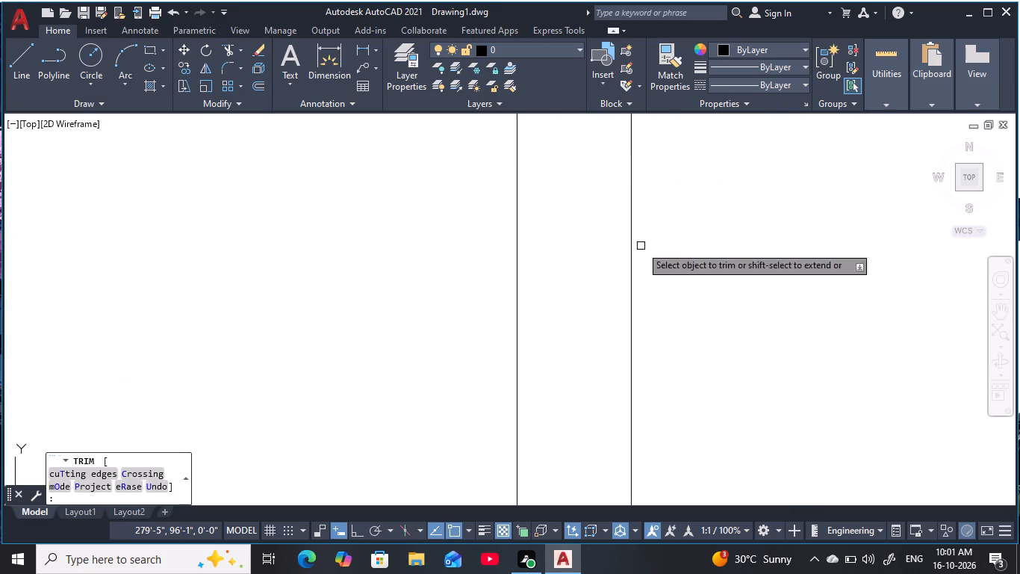
Trim the short cross lines inside the right outer wall, level with the short partition's free upper end.
scroll(671, 258, "down", 5)
scroll(759, 274, "down", 1)
middle_click_drag(768, 274, 712, 303)
scroll(750, 294, "up", 3)
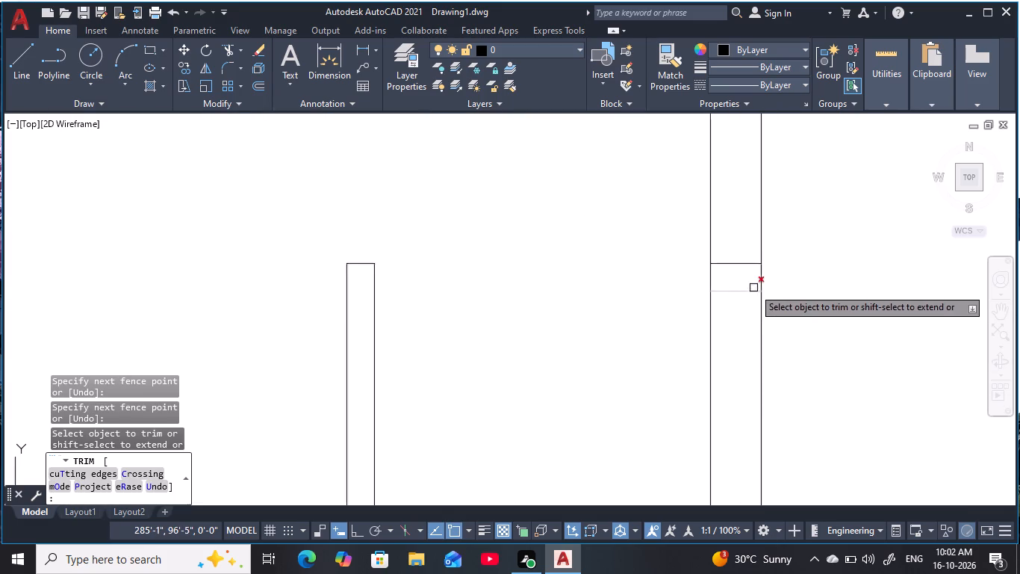
scroll(753, 287, "up", 1)
left_click_drag(730, 217, 730, 352)
Trim the overlapping inner lines where the horizontal wall below the short partition meets the right outer wall.
scroll(736, 365, "down", 4)
middle_click_drag(744, 386, 758, 242)
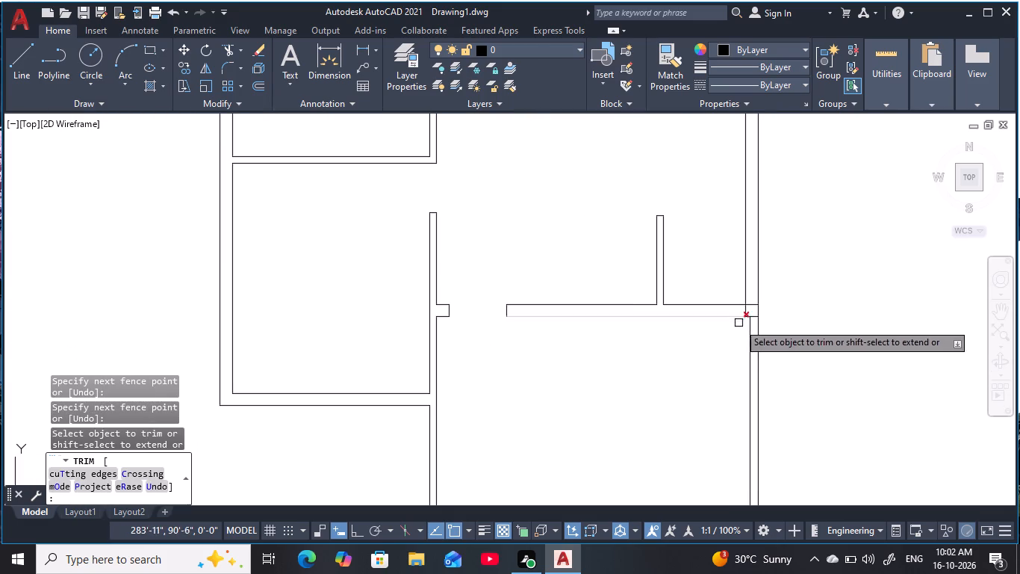
scroll(762, 325, "up", 4)
left_click_drag(708, 191, 659, 243)
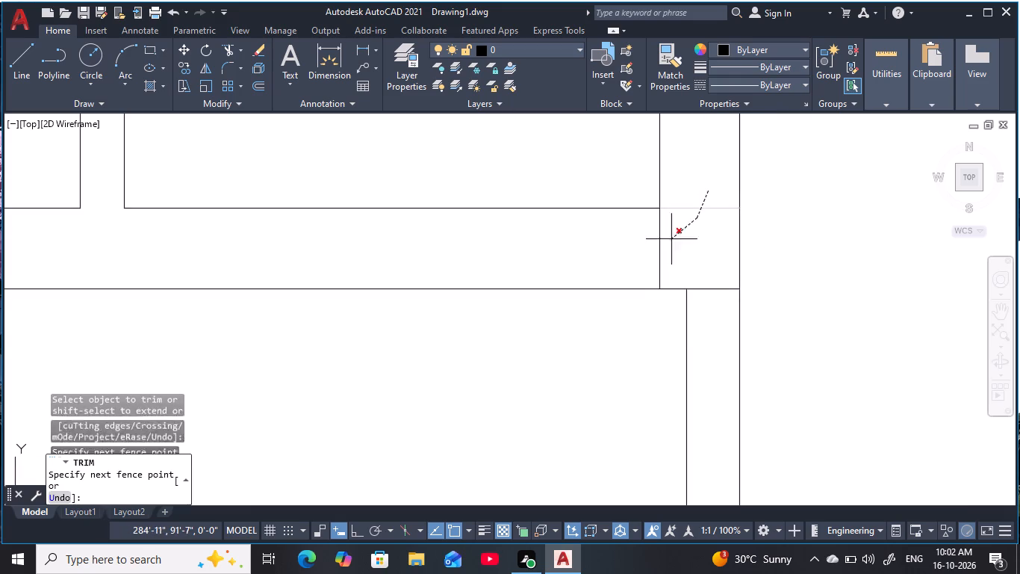
left_click_drag(659, 243, 609, 256)
left_click_drag(706, 267, 718, 317)
Trim the overlapping inner lines and the stray cross line at the bottom-right corner of the lowest room.
scroll(688, 345, "down", 5)
middle_click_drag(575, 408, 579, 401)
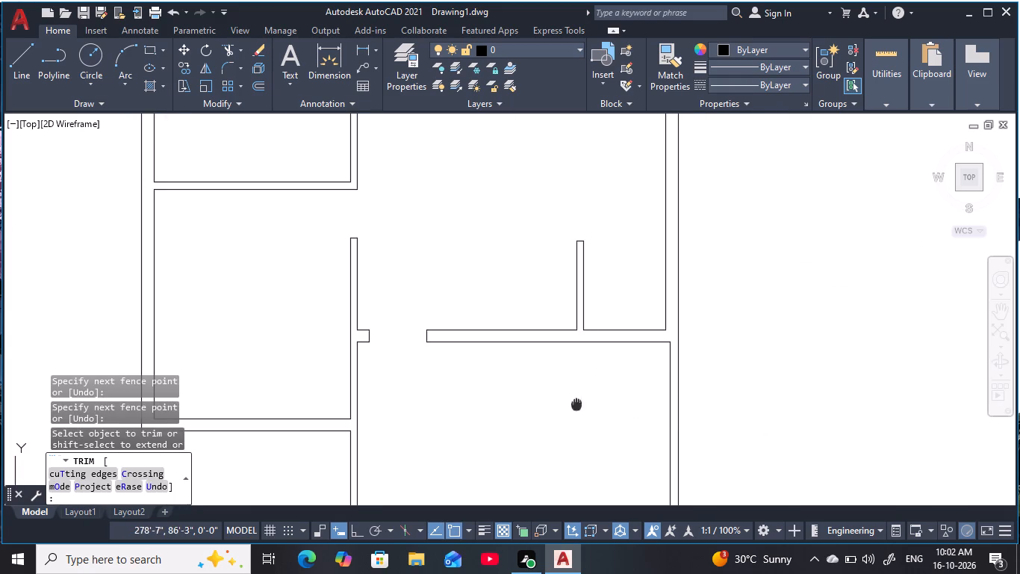
middle_click_drag(579, 401, 702, 191)
scroll(800, 360, "up", 6)
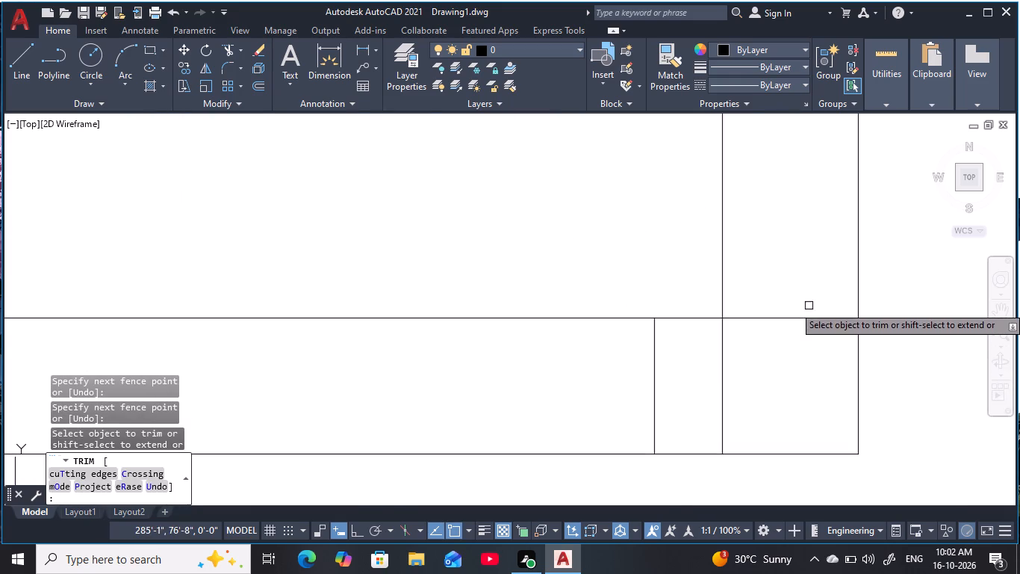
left_click_drag(812, 296, 649, 403)
Trim the two stray cross lines and the overlapping corner lines in the left stretch of the lowest room's bottom wall.
scroll(524, 371, "down", 5)
middle_click_drag(440, 352, 930, 292)
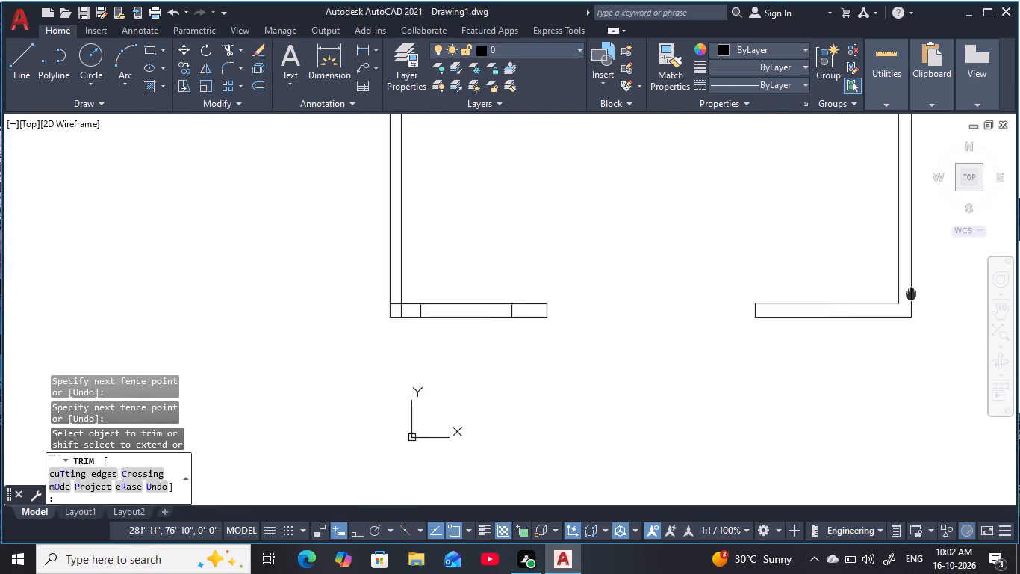
middle_click_drag(930, 292, 938, 292)
scroll(620, 315, "up", 4)
middle_click_drag(618, 311, 627, 312)
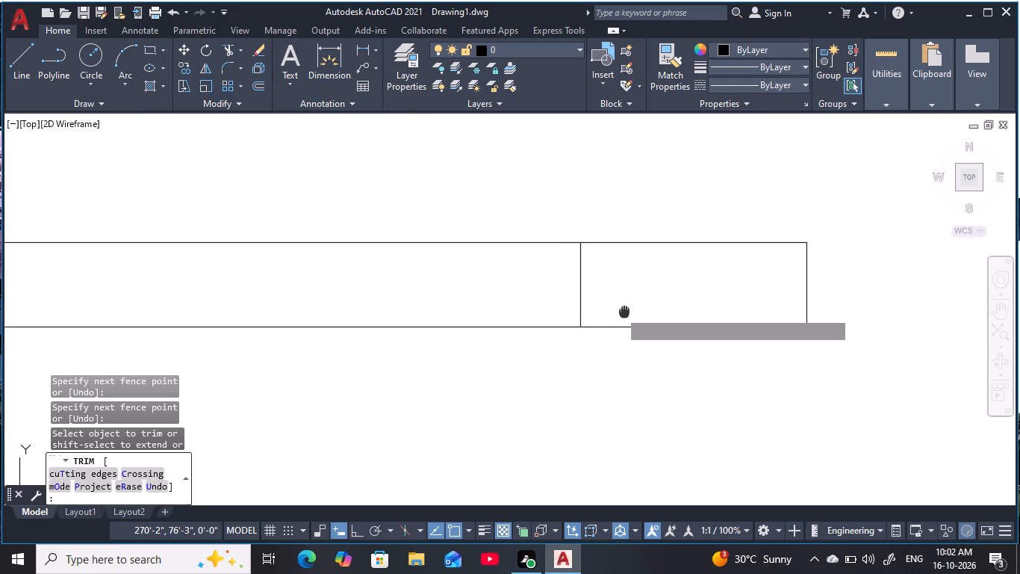
middle_click_drag(627, 312, 768, 357)
left_click_drag(777, 337, 586, 351)
middle_click_drag(488, 321, 883, 321)
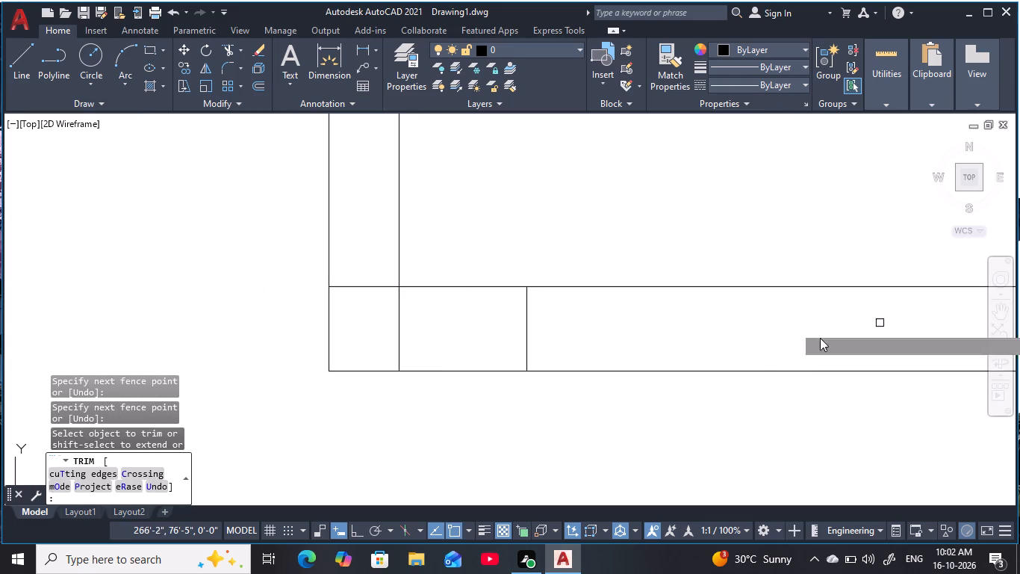
left_click_drag(554, 330, 364, 282)
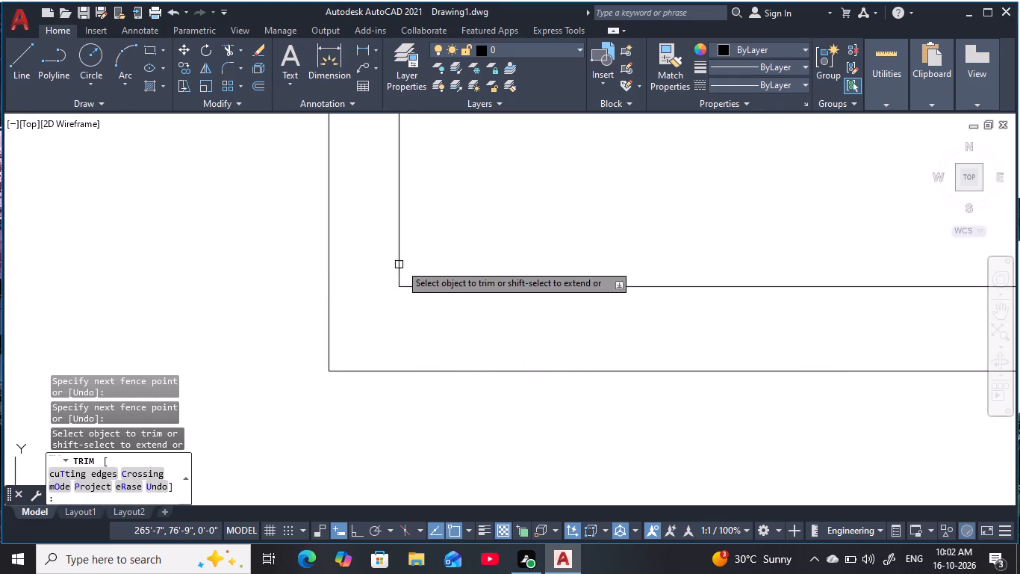
Check the trimmed wall junctions from the lowest room up to the top of the plan, ending the Trim command.
scroll(426, 257, "down", 7)
middle_click_drag(479, 203, 522, 309)
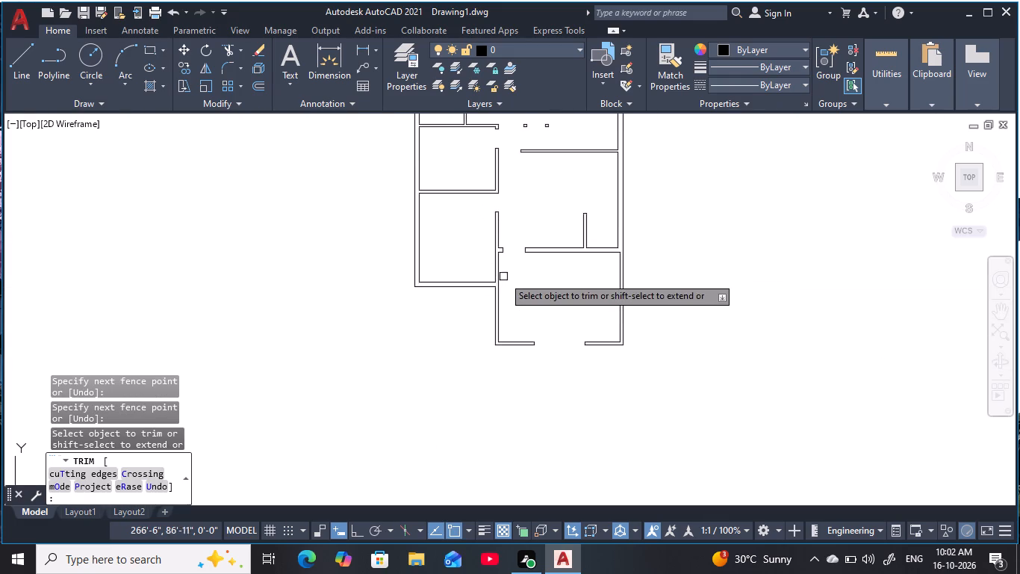
scroll(505, 265, "up", 2)
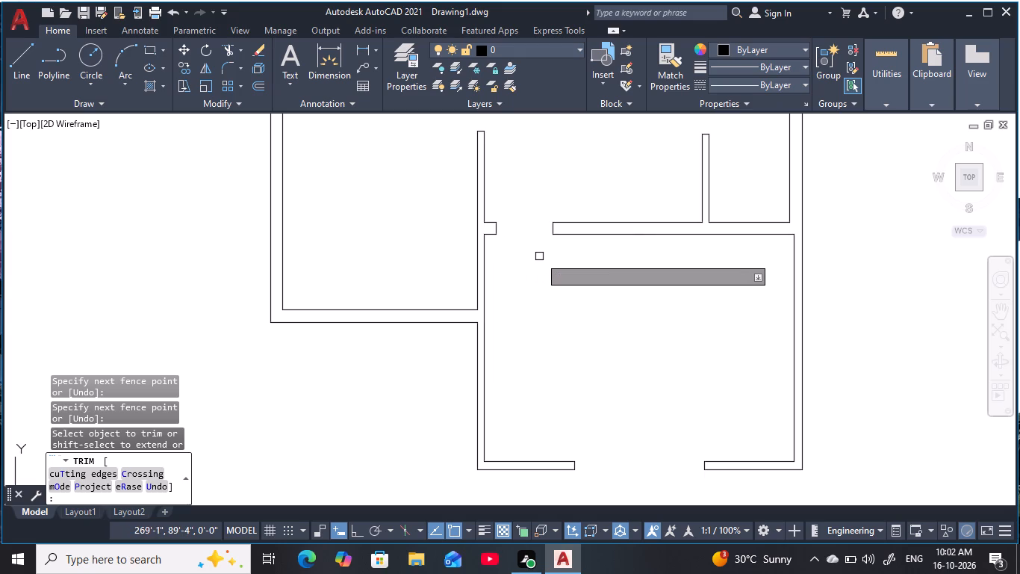
scroll(539, 256, "down", 1)
middle_click_drag(552, 266, 573, 416)
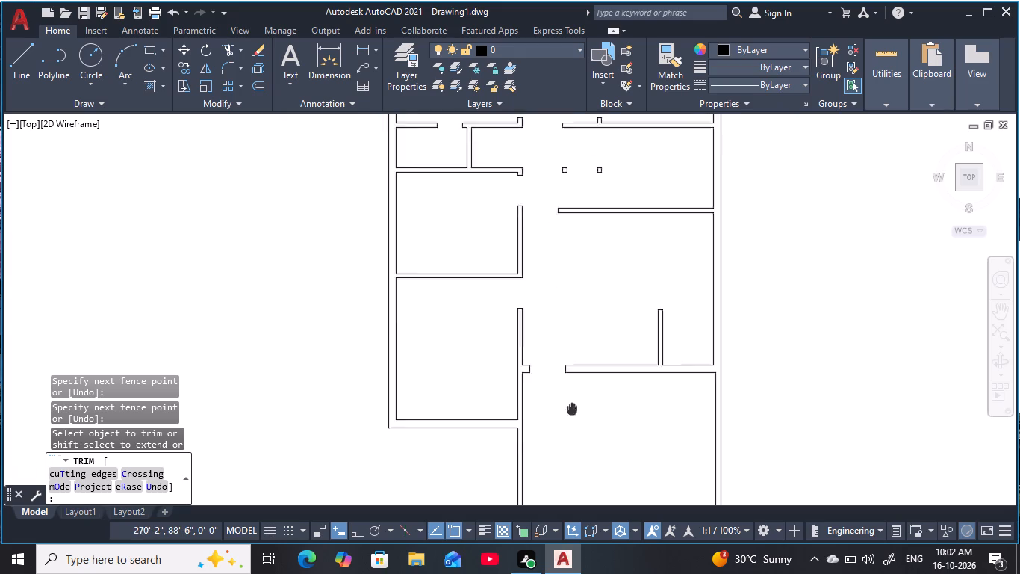
middle_click_drag(573, 416, 579, 428)
scroll(573, 336, "down", 1)
middle_click_drag(568, 335, 586, 400)
key("Escape")
key("Escape")
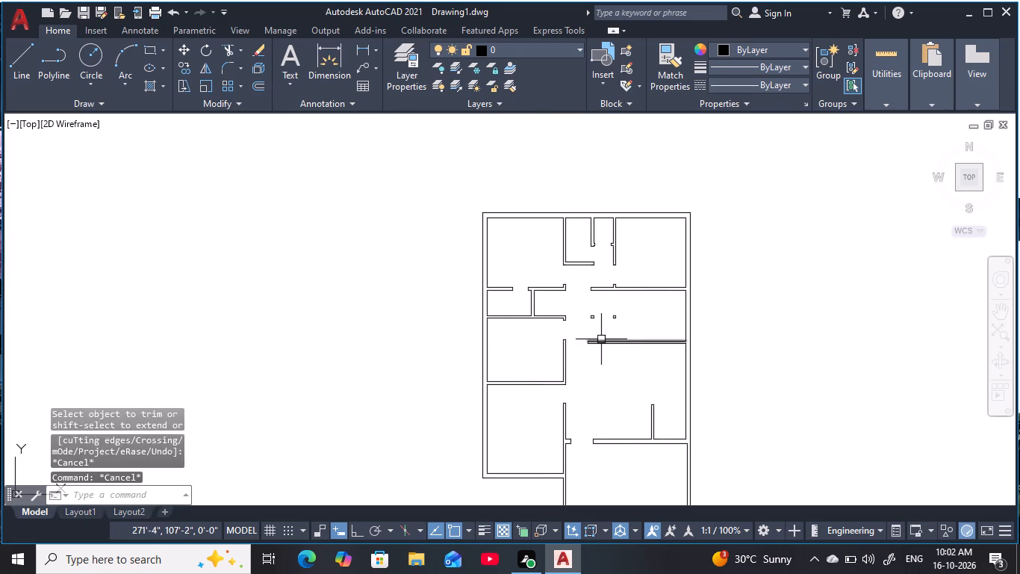
Erase the two small free-standing squares in the right-hand room between the two horizontal partitions.
key("Escape")
scroll(598, 312, "up", 2)
key("Escape")
key("Escape")
left_click(550, 310)
left_click(751, 349)
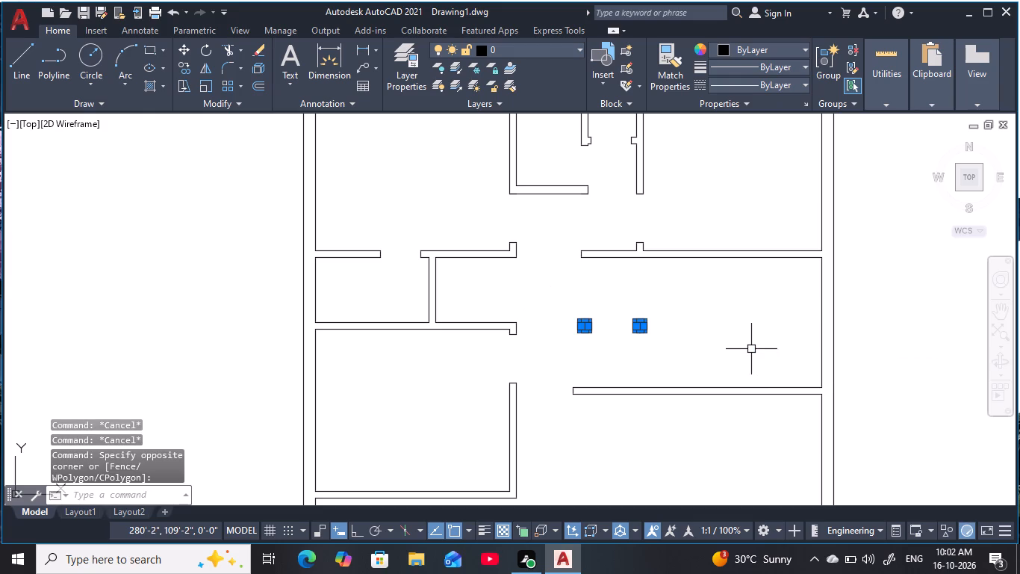
type("E")
key("space")
key("Escape")
Examine the whole floor plan from the top rooms down to the lowest room.
scroll(633, 317, "down", 1)
middle_click_drag(634, 318, 662, 367)
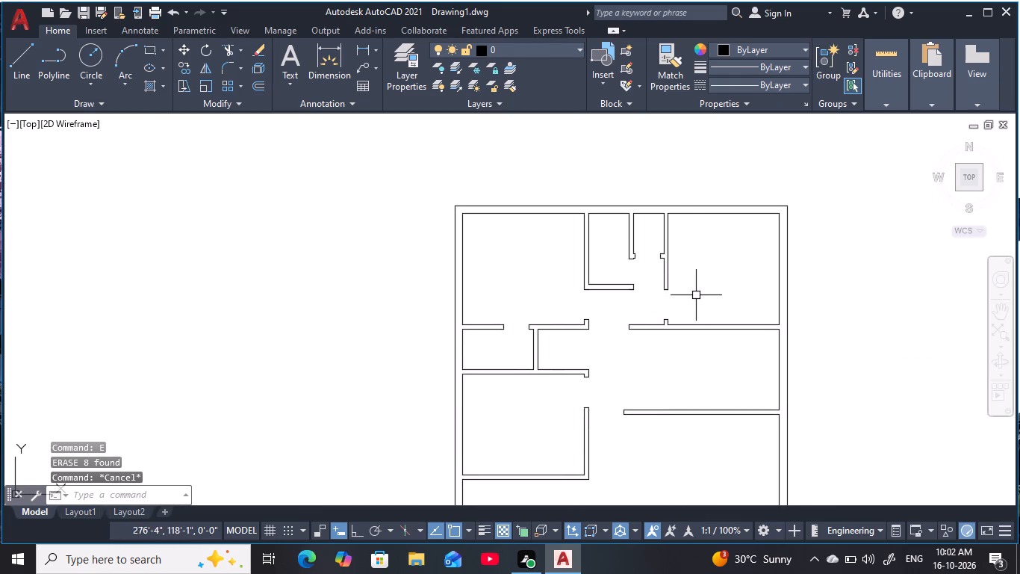
middle_click_drag(703, 295, 733, 207)
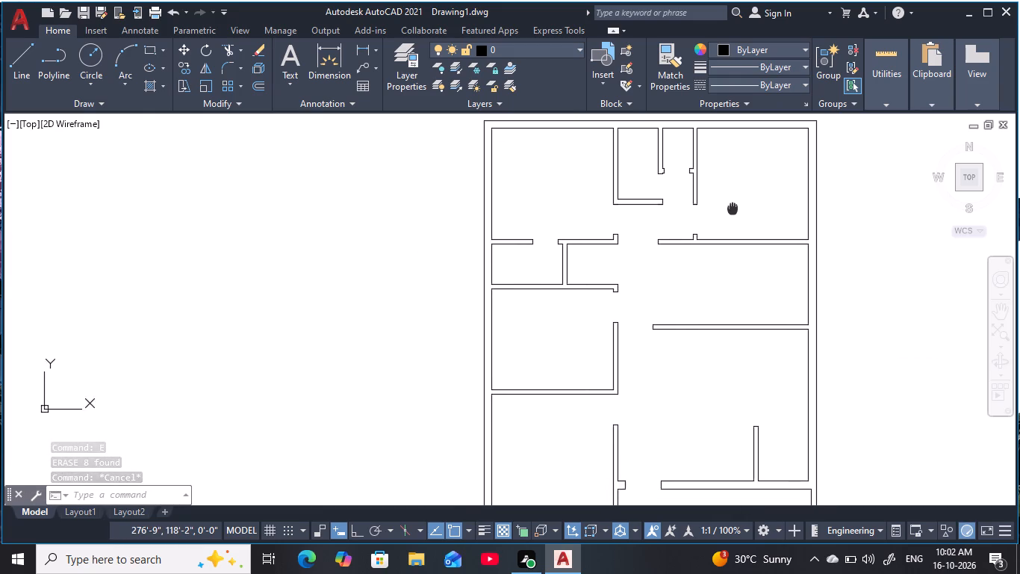
middle_click_drag(733, 207, 734, 188)
middle_click_drag(742, 388, 727, 237)
scroll(727, 237, "down", 1)
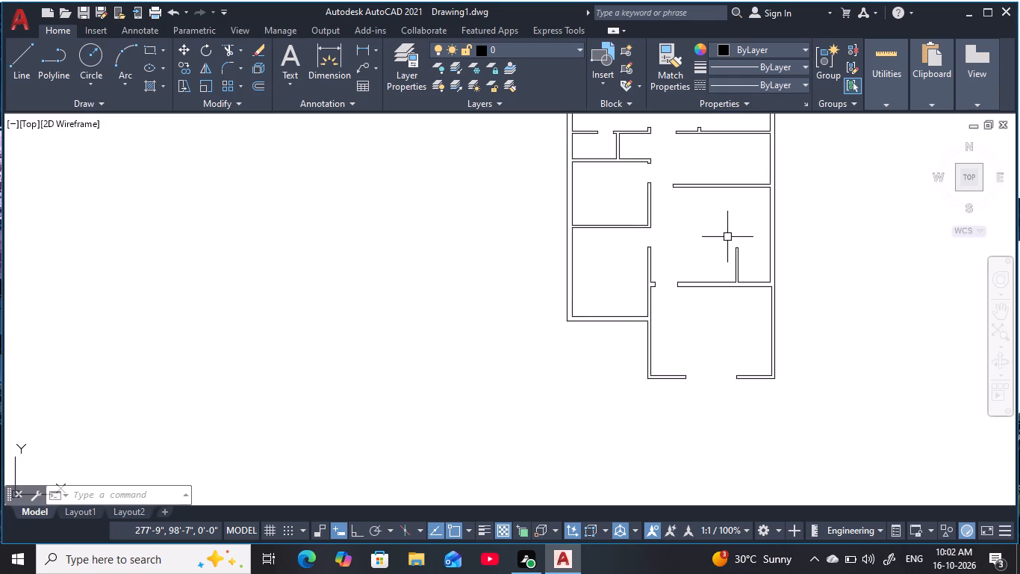
middle_click_drag(727, 237, 663, 319)
key("Escape")
key("Escape")
key("Escape")
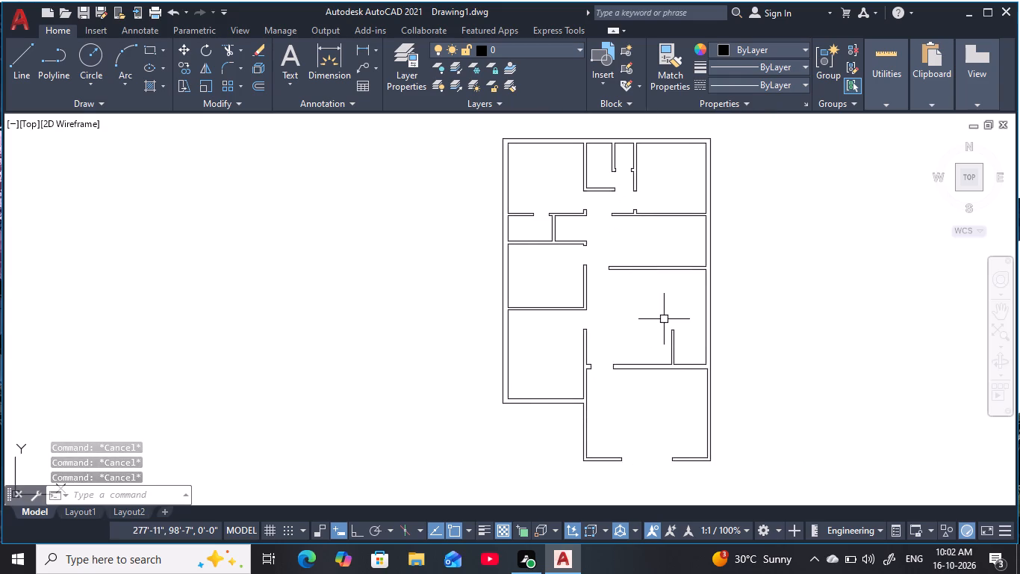
key("Escape")
key("Escape")
key("Escape")
Offset the right outer wall's inner line 4' into the space between the two horizontal partitions as the stair landing edge.
scroll(669, 249, "up", 2)
middle_click_drag(668, 250, 651, 314)
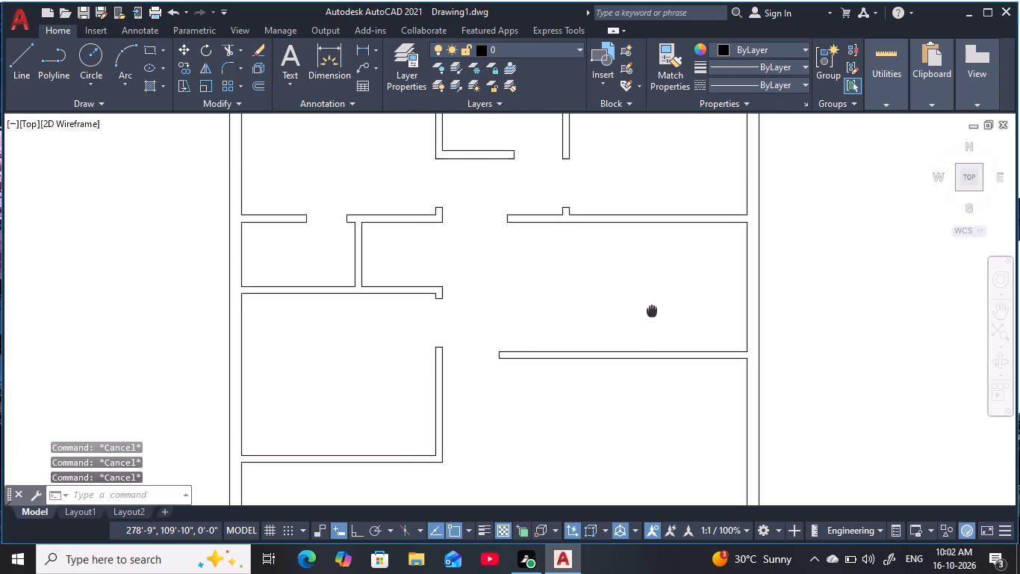
middle_click_drag(651, 314, 650, 321)
key("Escape")
key("Escape")
key("Escape")
type("O")
key("space")
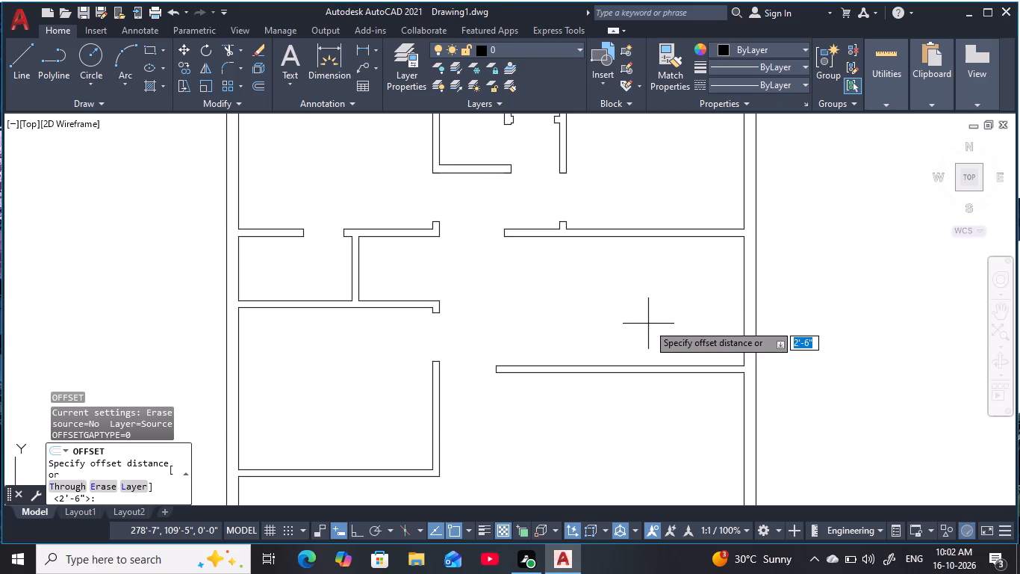
key("4")
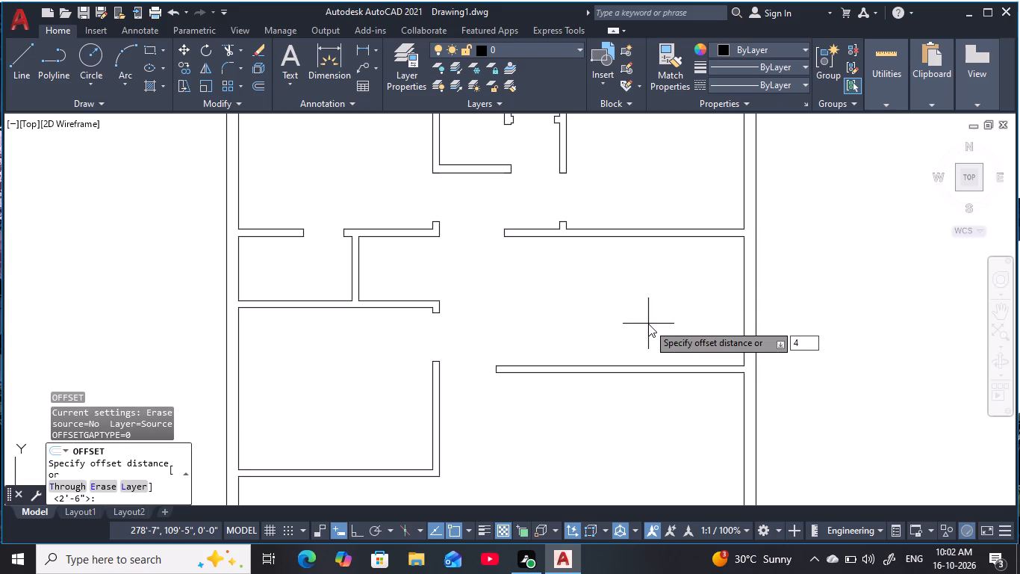
key("apostrophe")
key("space")
left_click(746, 336)
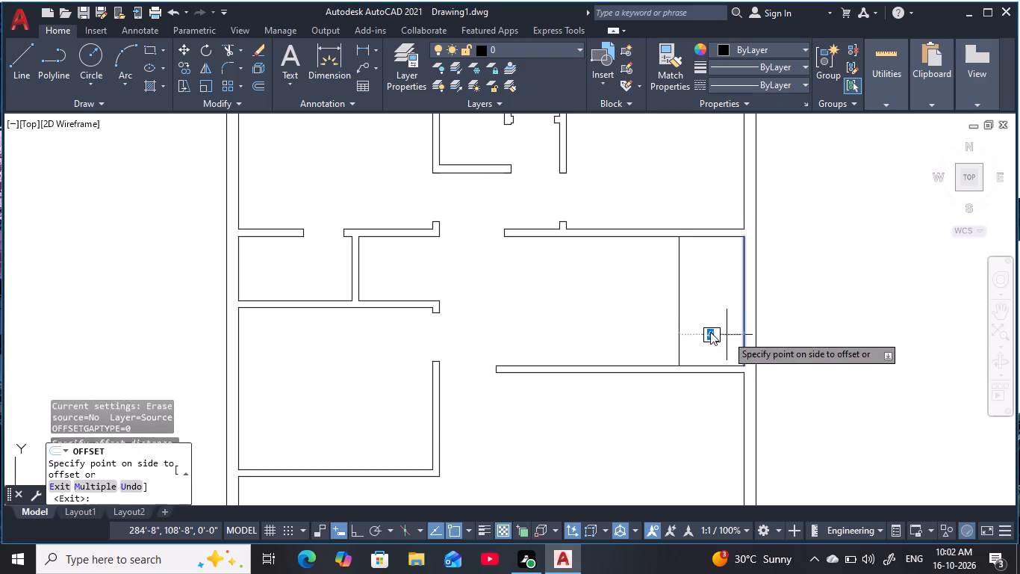
left_click(570, 327)
key("Escape")
key("Escape")
key("Escape")
key("Escape")
key("Escape")
key("Escape")
key("Escape")
key("Escape")
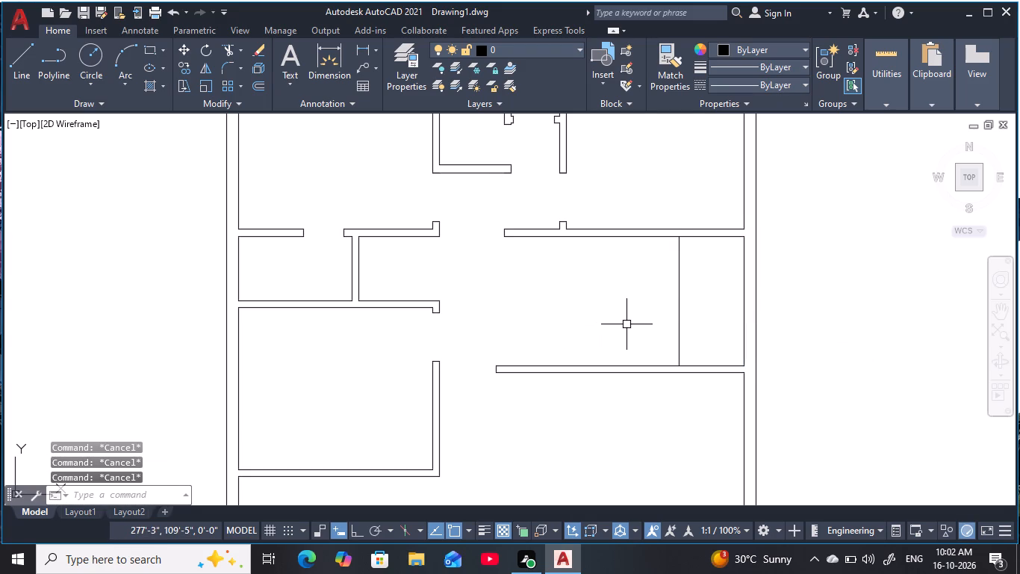
Draw a horizontal line leftward from the landing edge's midpoint, ending past the lower partition's free end.
type("L")
key("space")
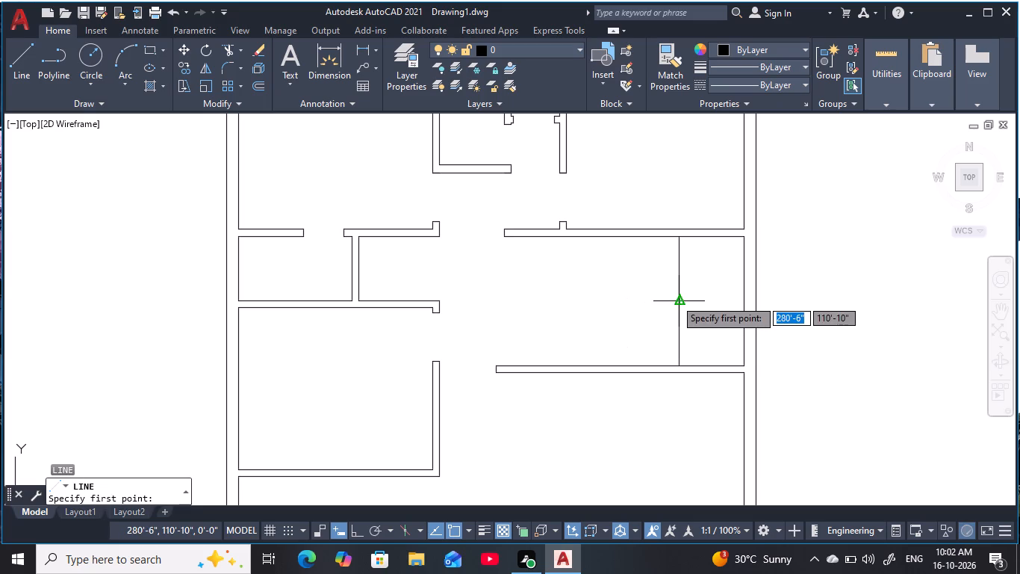
left_click(680, 300)
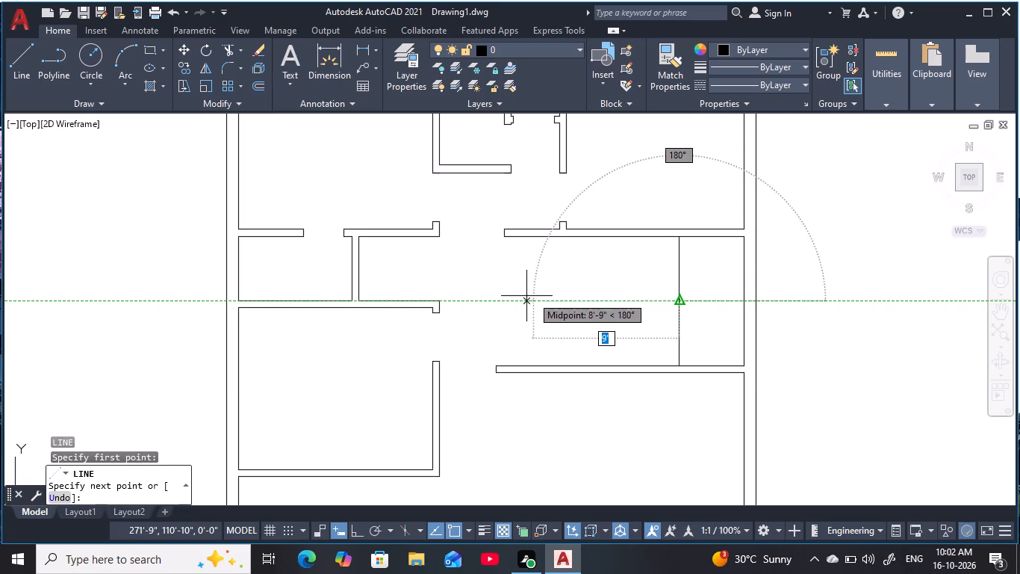
left_click(473, 296)
key("Escape")
key("Escape")
key("Escape")
key("Escape")
key("Escape")
key("Escape")
key("Escape")
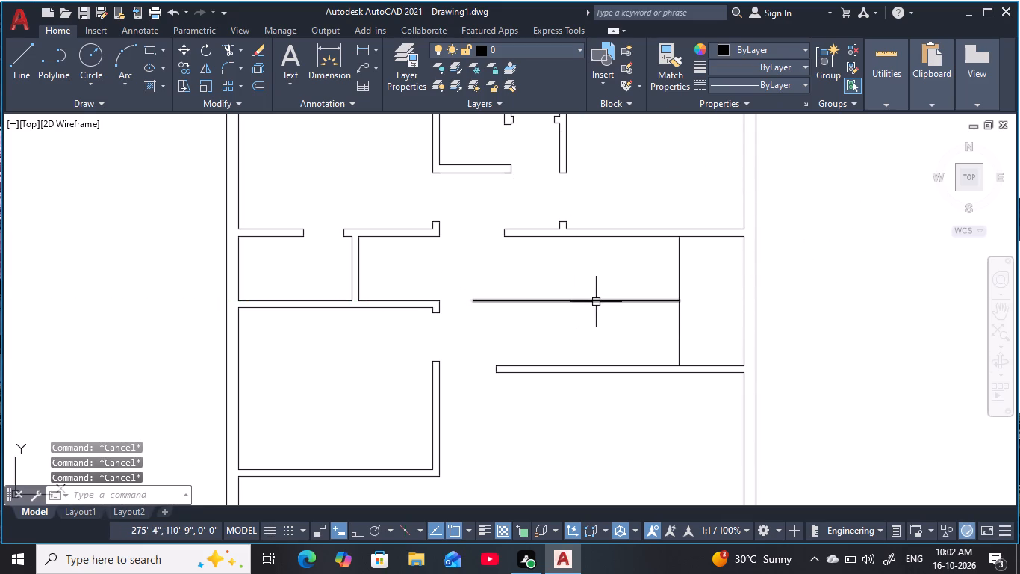
Offset the landing edge leftward 11 times at 10" spacing with the Multiple option to lay out the stair treads.
type("O")
key("space")
type("10")
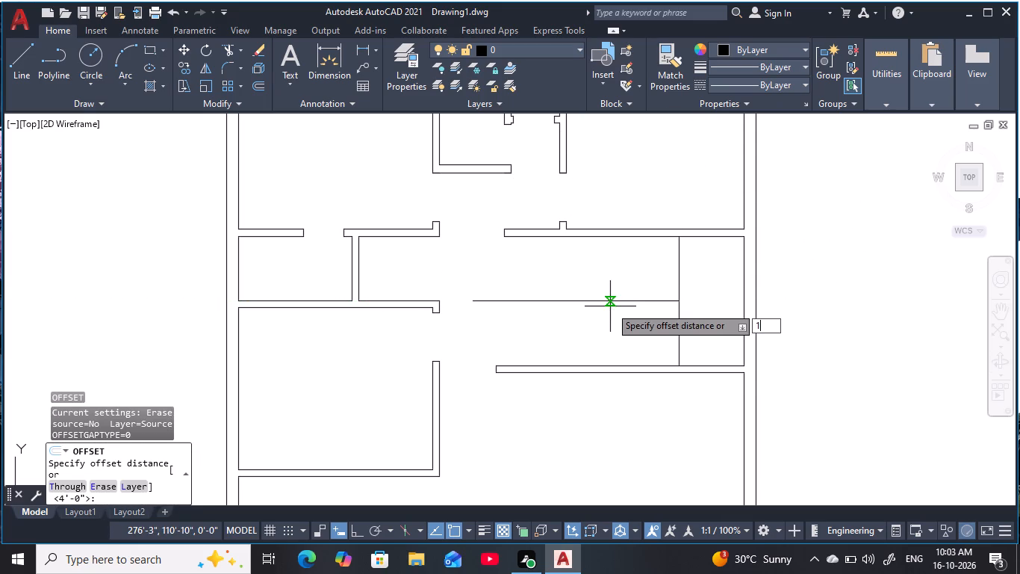
key("space")
left_click(679, 339)
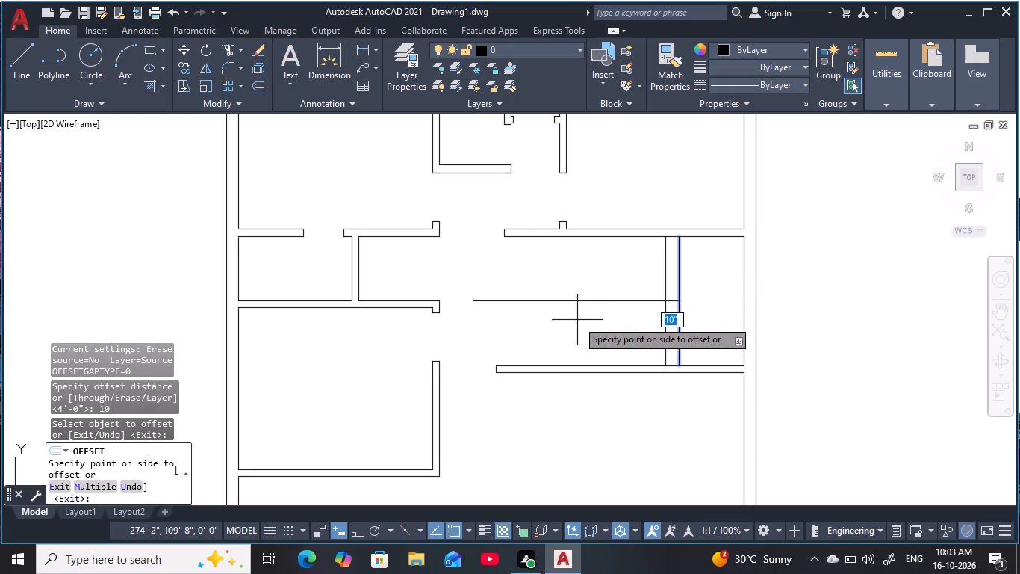
type("M")
key("space")
left_click(577, 320)
left_click(541, 321)
left_click(533, 321)
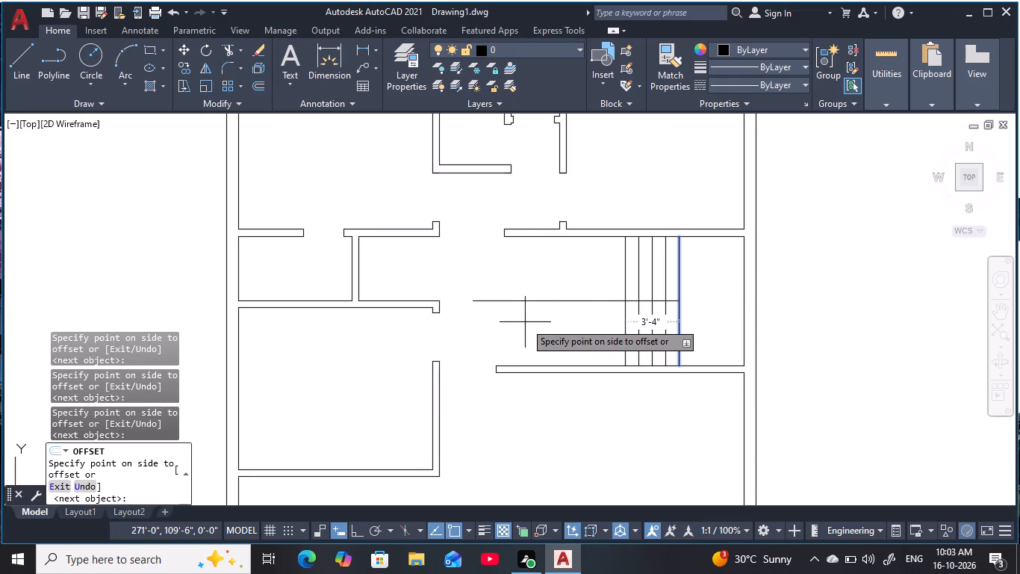
left_click(525, 322)
left_click(518, 325)
left_click(516, 326)
left_click(497, 326)
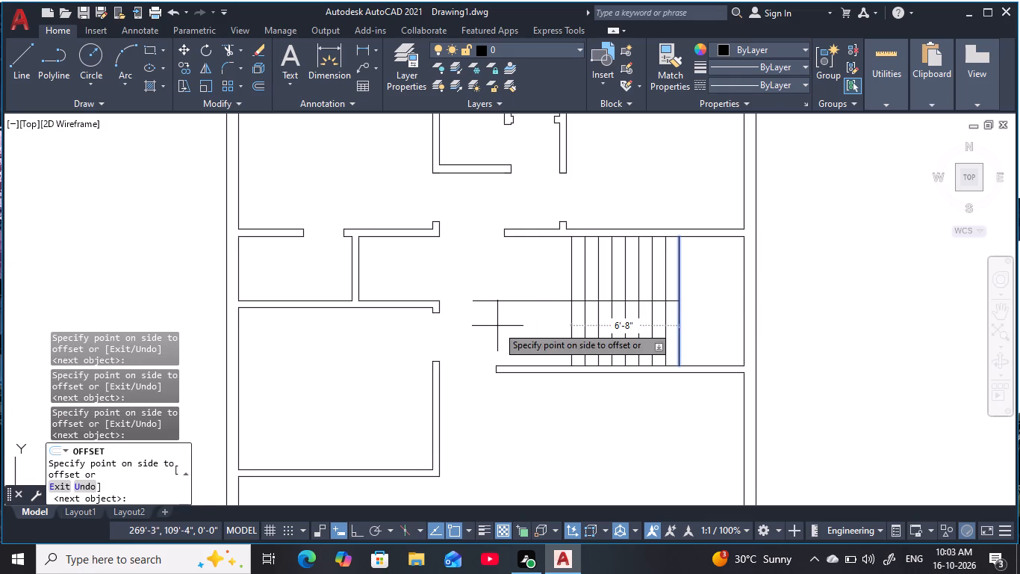
left_click(496, 326)
left_click(488, 326)
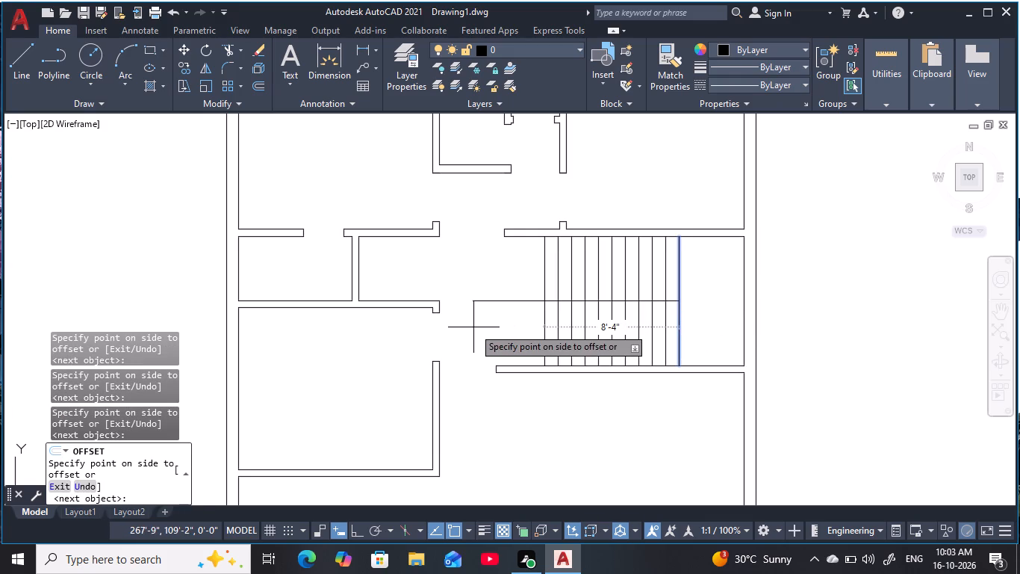
left_click(473, 327)
left_click(467, 327)
key("Escape")
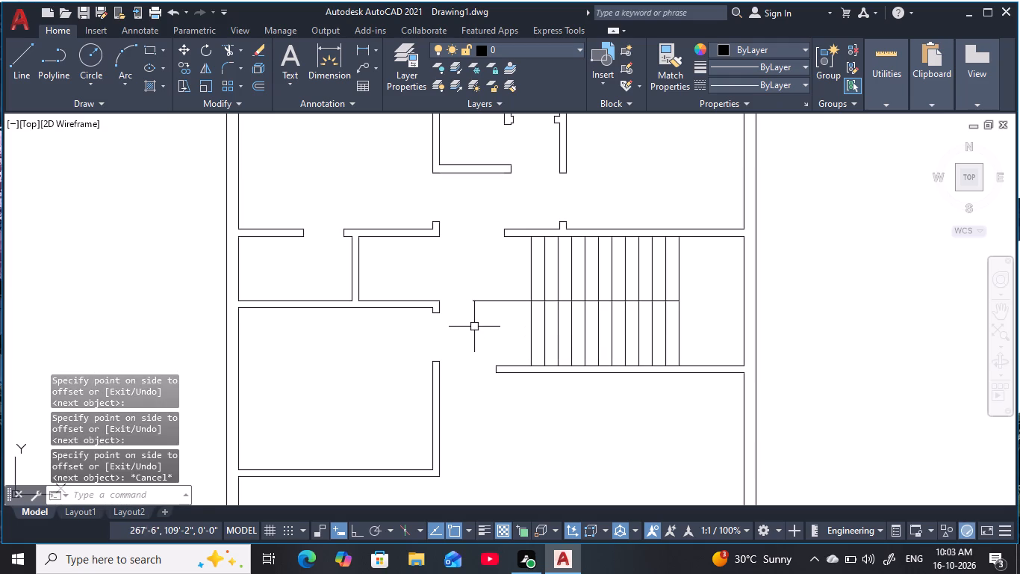
key("Escape")
key("Escape")
key("Escape")
key("Escape")
key("Escape")
key("Escape")
key("Escape")
Trim the part of the stair's horizontal centre line that overhangs beyond the leftmost tread.
key("t")
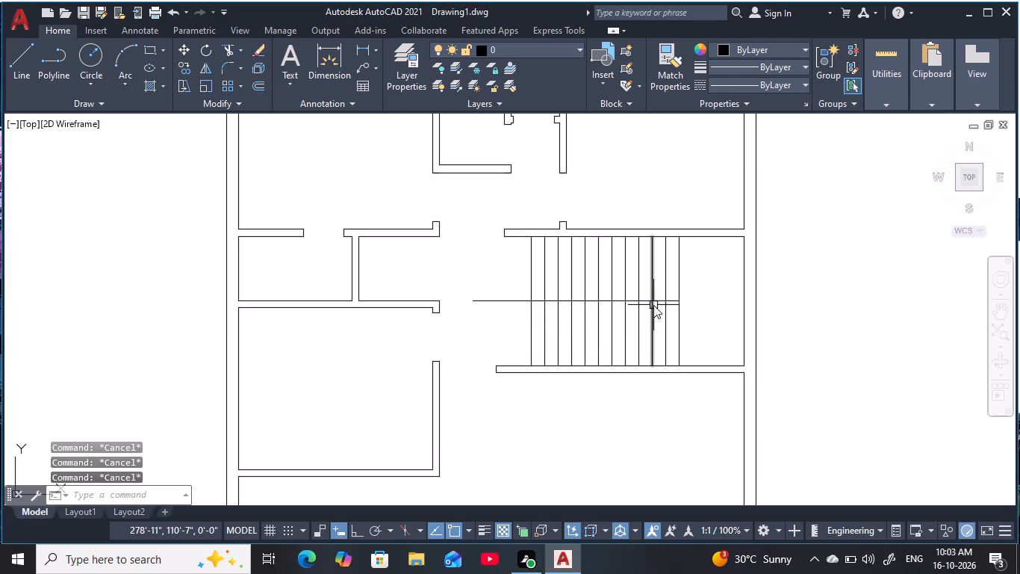
key("r")
key("space")
left_click(506, 265)
left_click(501, 330)
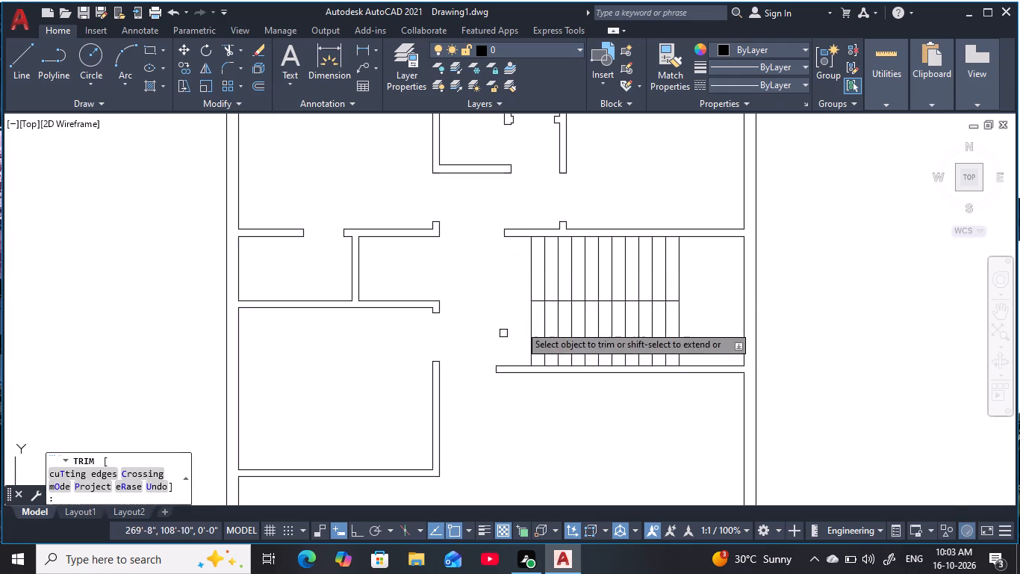
scroll(679, 285, "up", 2)
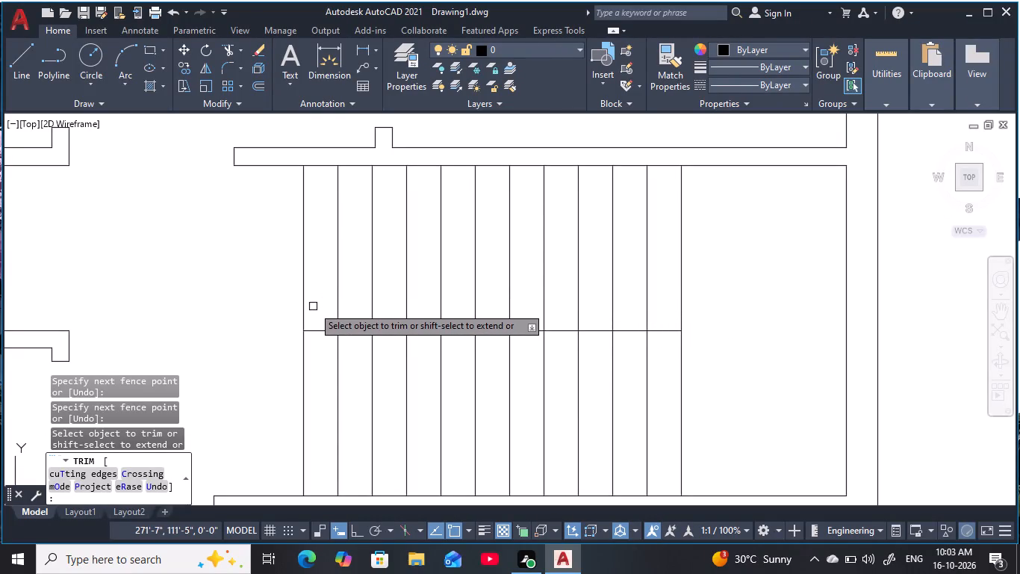
Trim away the leftmost stair tread together with the centre line segment that reaches it.
left_click_drag(313, 306, 294, 371)
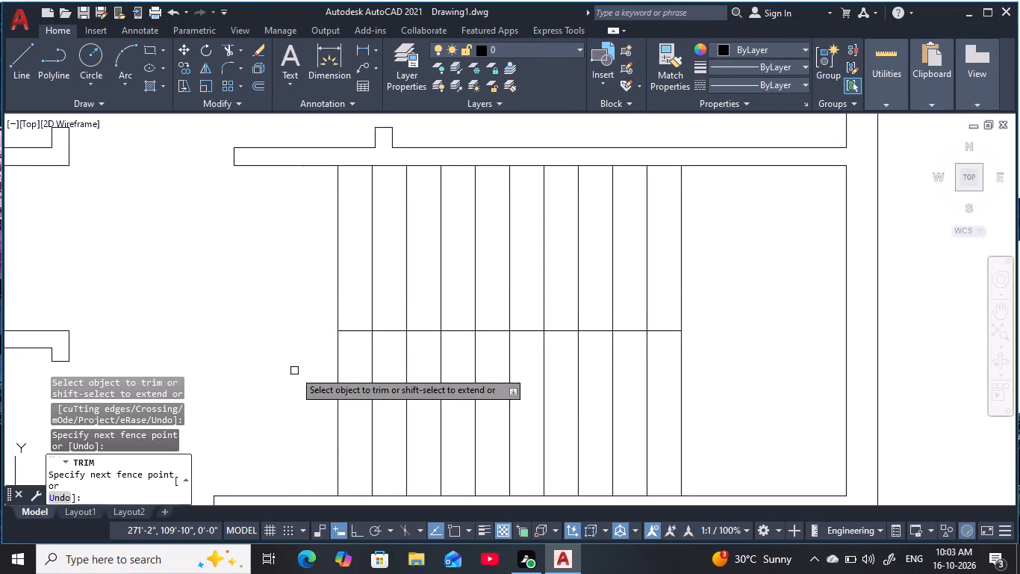
scroll(273, 339, "down", 2)
middle_click_drag(267, 343, 497, 335)
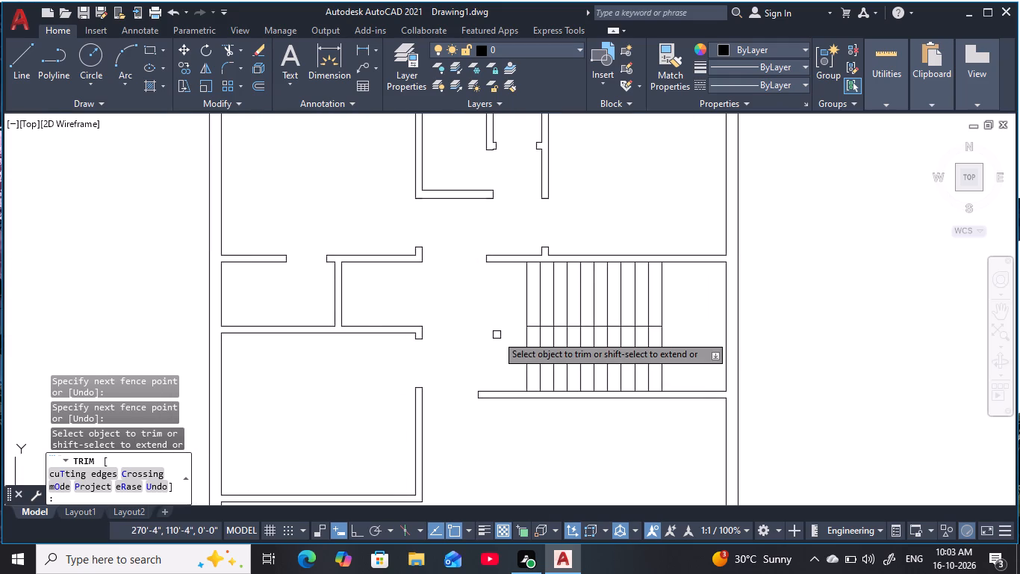
key("Escape")
key("Escape")
key("Escape")
key("Escape")
key("Escape")
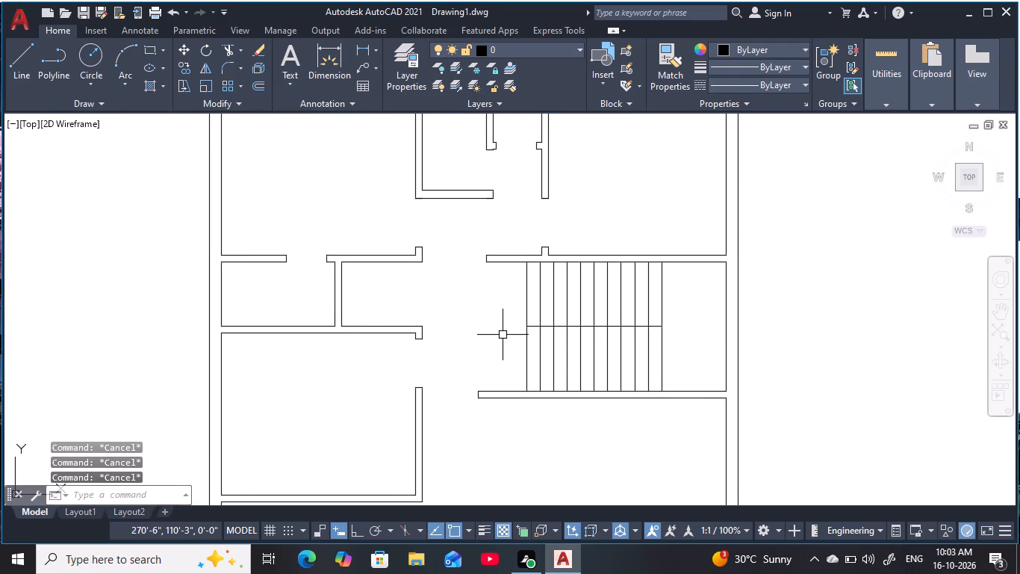
key("Escape")
middle_click_drag(520, 327, 523, 314)
key("Escape")
key("Escape")
key("Escape")
key("Escape")
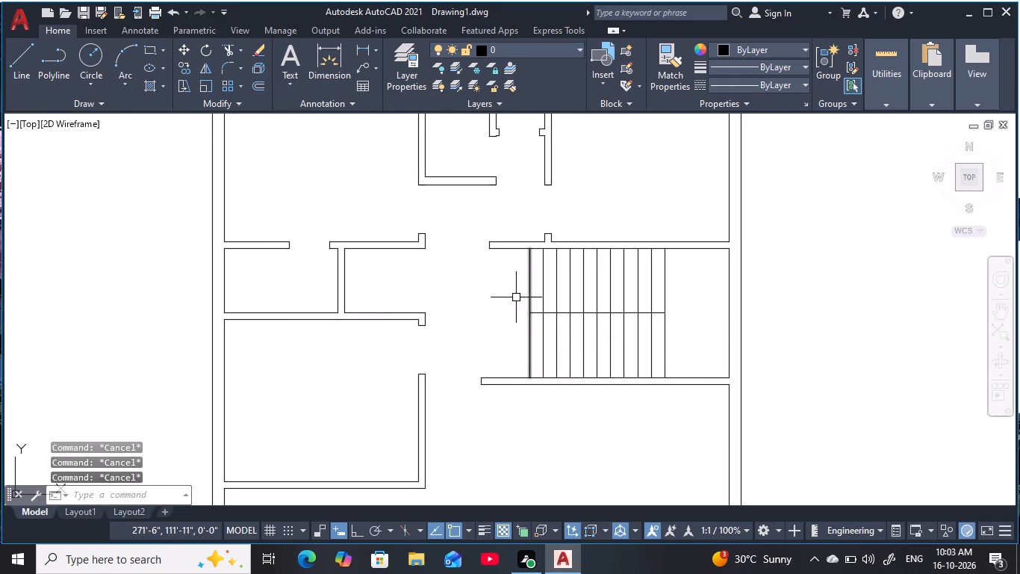
middle_click_drag(506, 310, 506, 336)
key("Escape")
key("Escape")
key("Escape")
key("Escape")
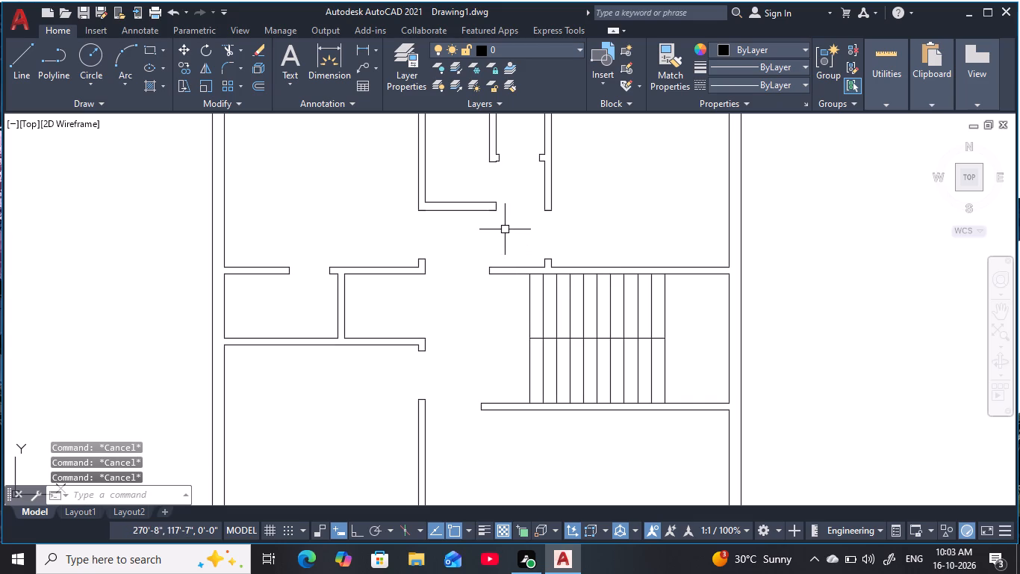
Draw a vertical guide line from the midpoint of the upper bathroom partition's free end down past the lower stair partition.
type("L")
key("space")
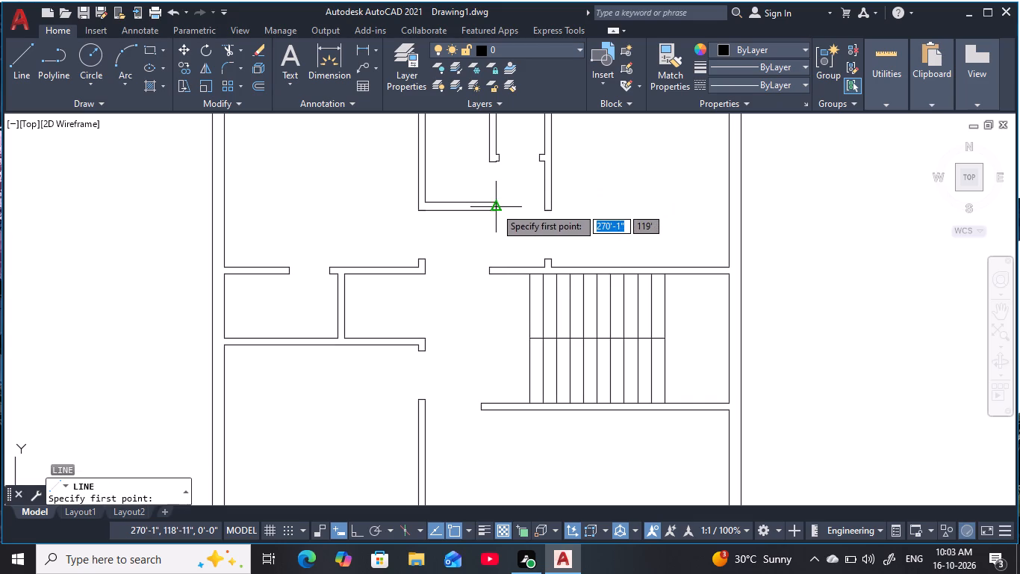
left_click(494, 207)
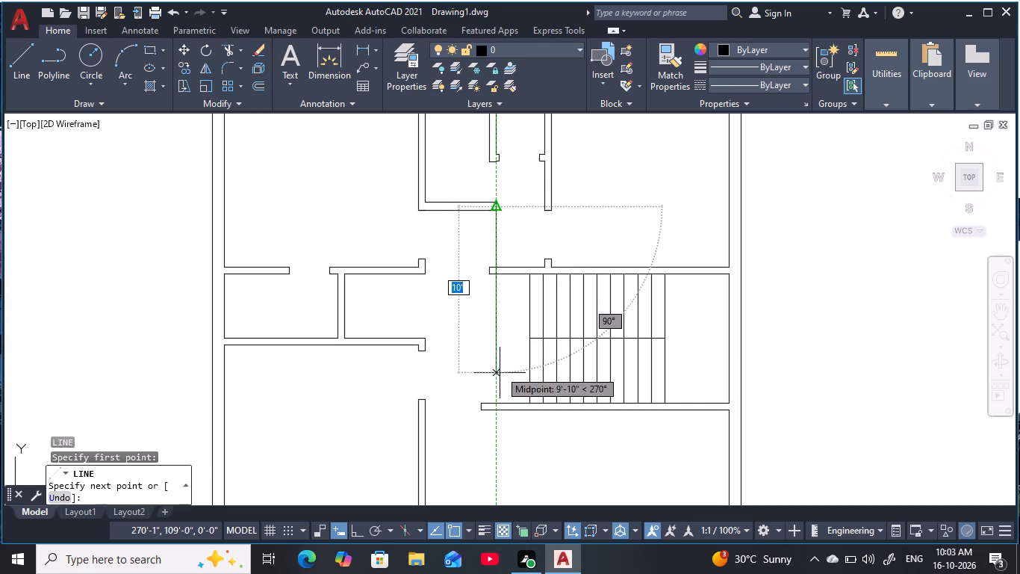
left_click(499, 470)
key("Escape")
key("Escape")
key("Escape")
key("Escape")
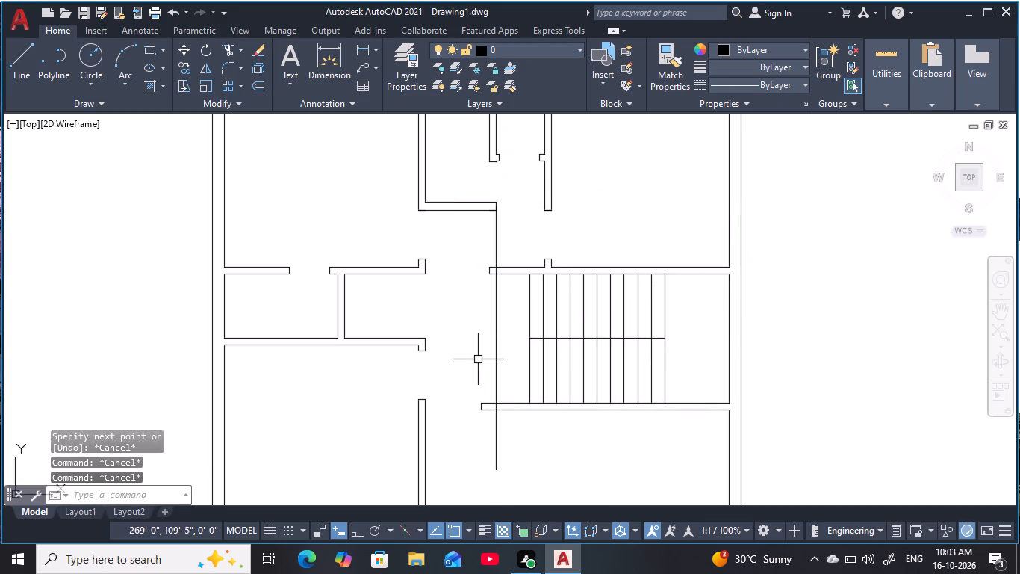
key("Escape")
key("Escape")
Trim the upper stair partition's free end back to the guide line and remove the guide portion above it.
type("TR")
key("space")
scroll(488, 259, "up", 2)
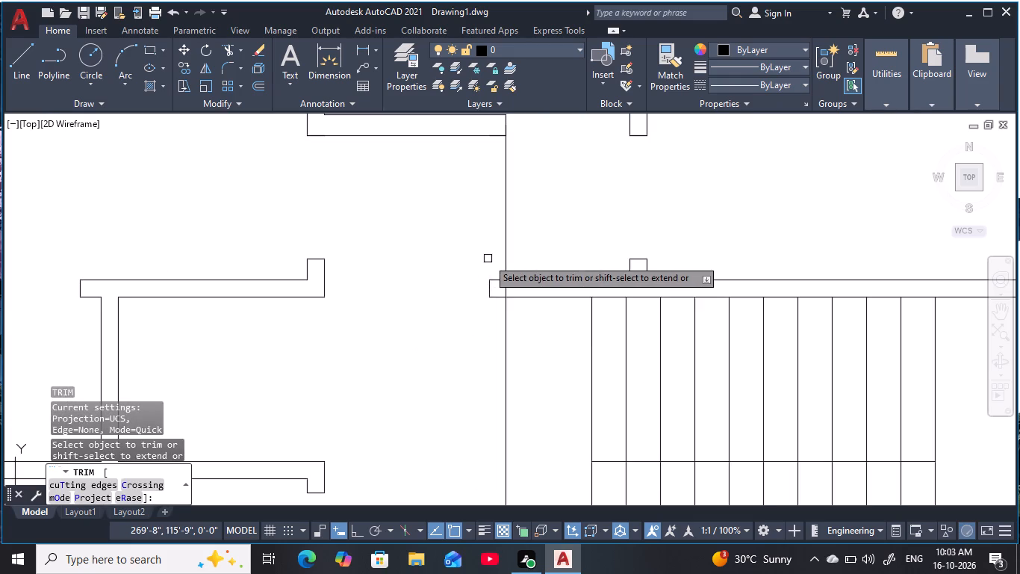
left_click_drag(492, 265, 497, 343)
left_click(489, 289)
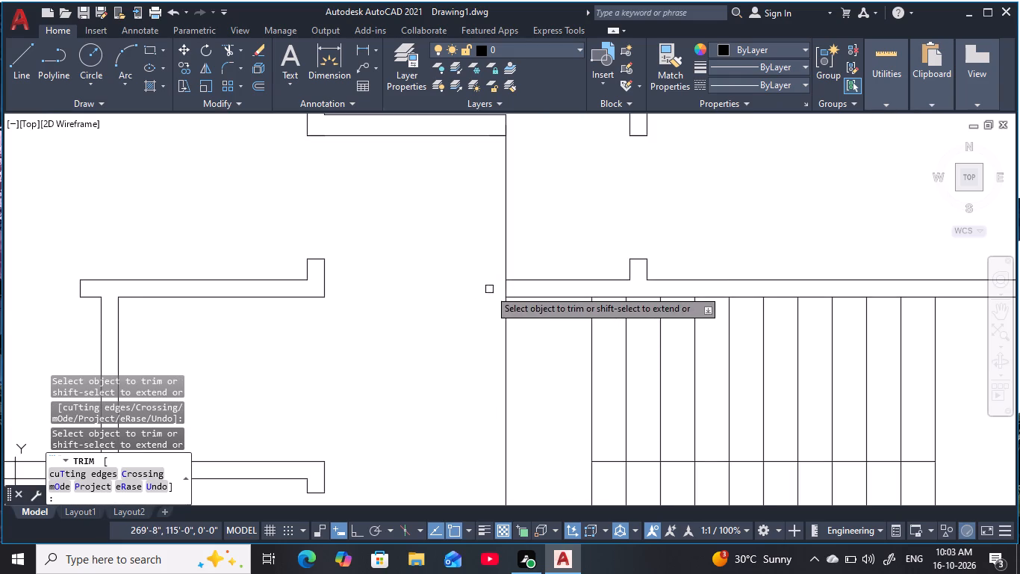
left_click(506, 262)
Trim the lower stair partition's free end back to the guide line, removing its old end cap and the guide portion below.
scroll(435, 311, "down", 3)
middle_click_drag(480, 338, 538, 194)
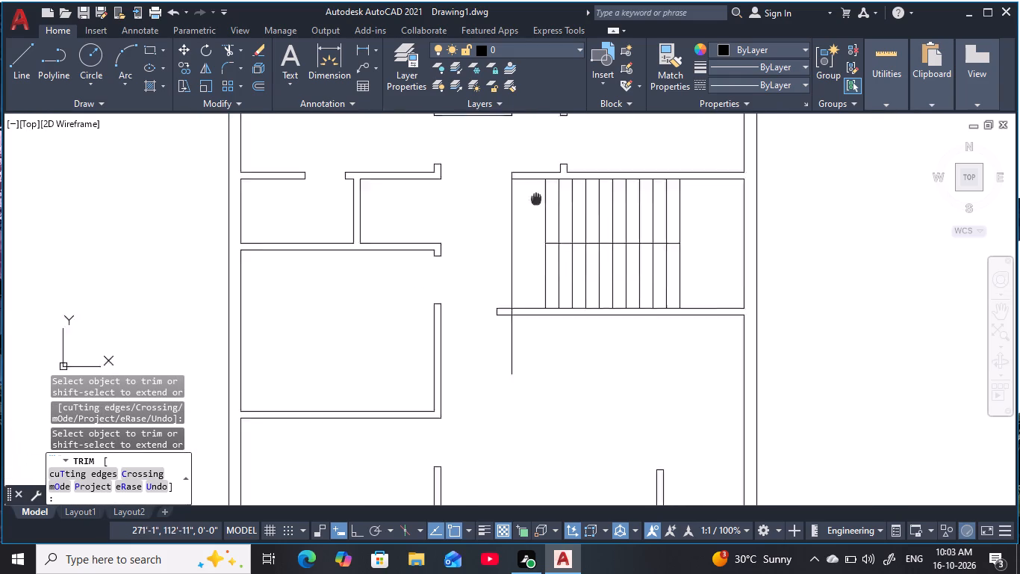
middle_click_drag(538, 194, 555, 168)
scroll(523, 273, "up", 3)
left_click_drag(535, 200, 537, 320)
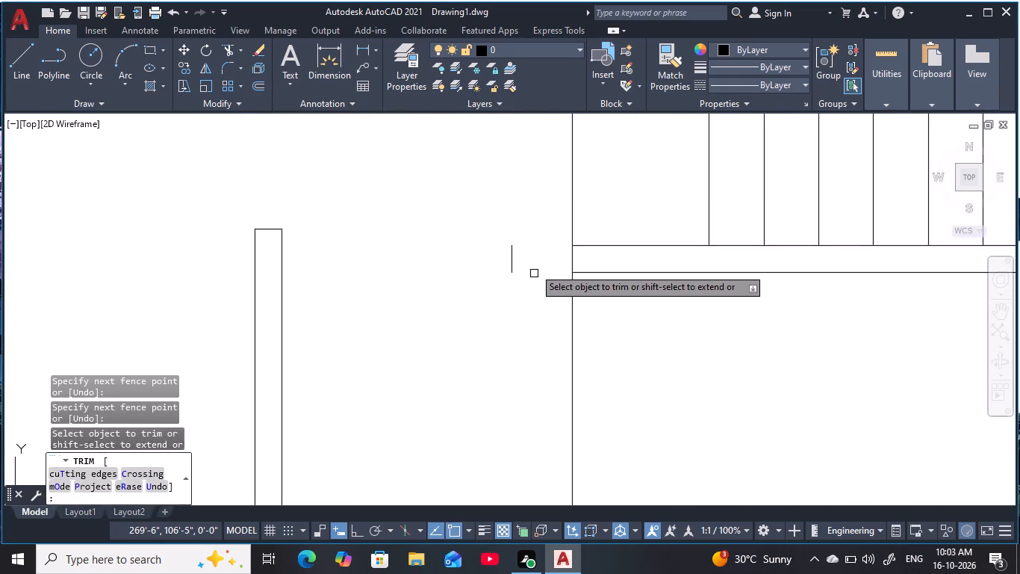
left_click_drag(535, 261, 502, 260)
left_click_drag(543, 334, 617, 340)
Trim away the remaining guide line between the two stair partitions.
scroll(550, 318, "down", 3)
middle_click_drag(549, 315, 561, 325)
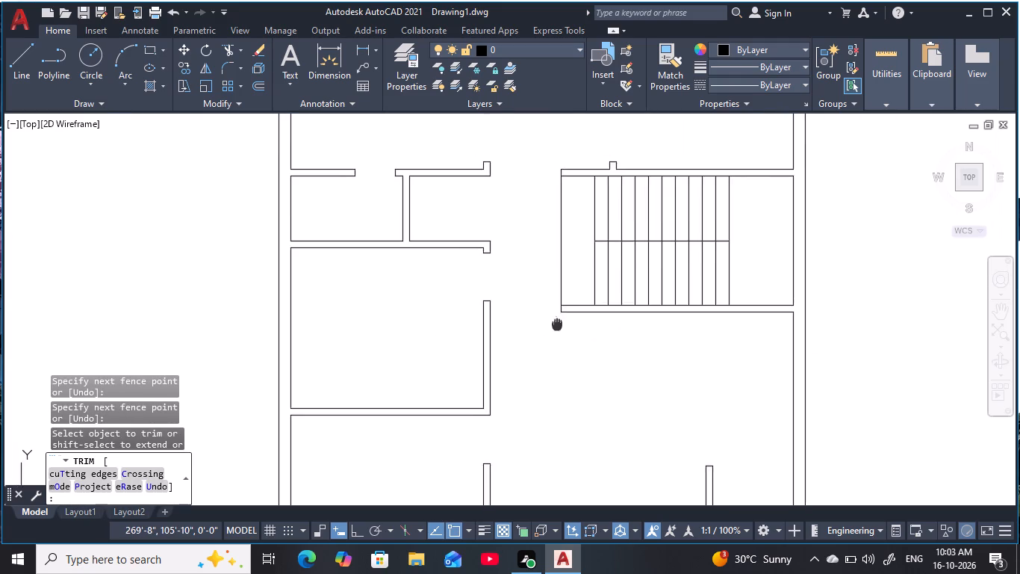
middle_click_drag(561, 325, 582, 335)
scroll(589, 335, "down", 2)
middle_click_drag(582, 365, 579, 377)
scroll(579, 321, "up", 4)
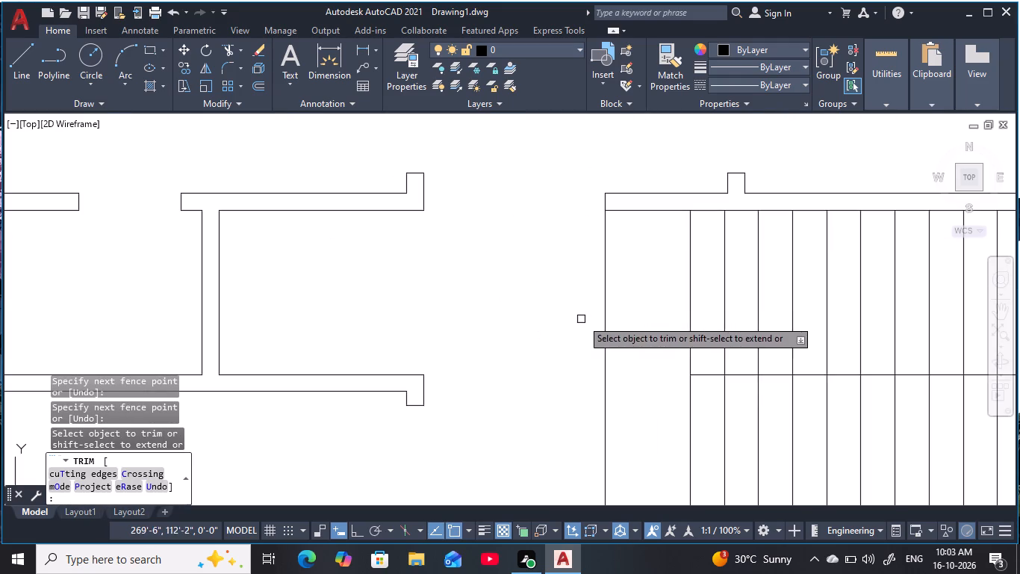
left_click_drag(633, 350, 567, 356)
scroll(566, 354, "down", 3)
middle_click_drag(566, 354, 538, 309)
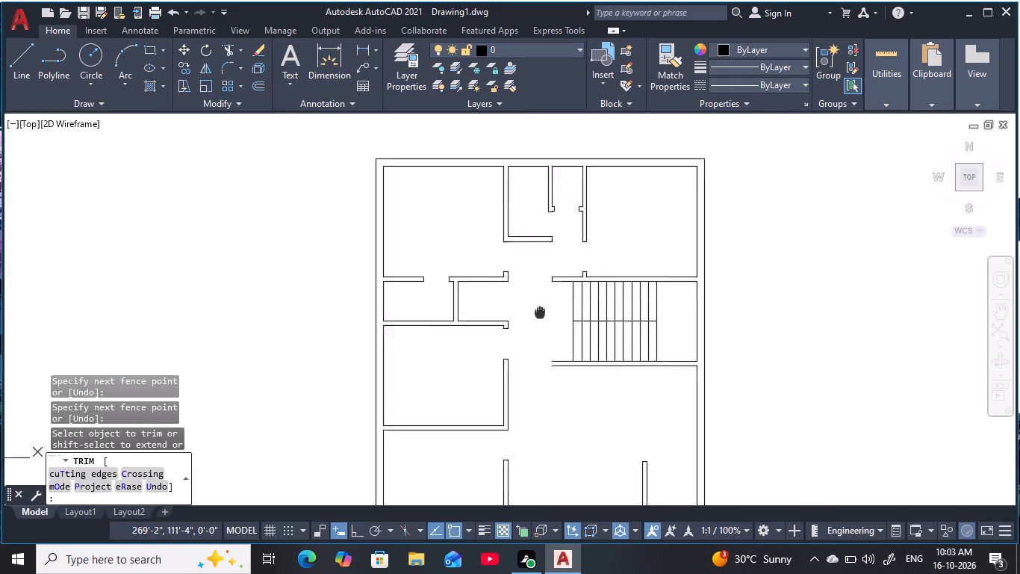
middle_click_drag(538, 309, 530, 291)
key("Escape")
key("Escape")
key("Escape")
key("Escape")
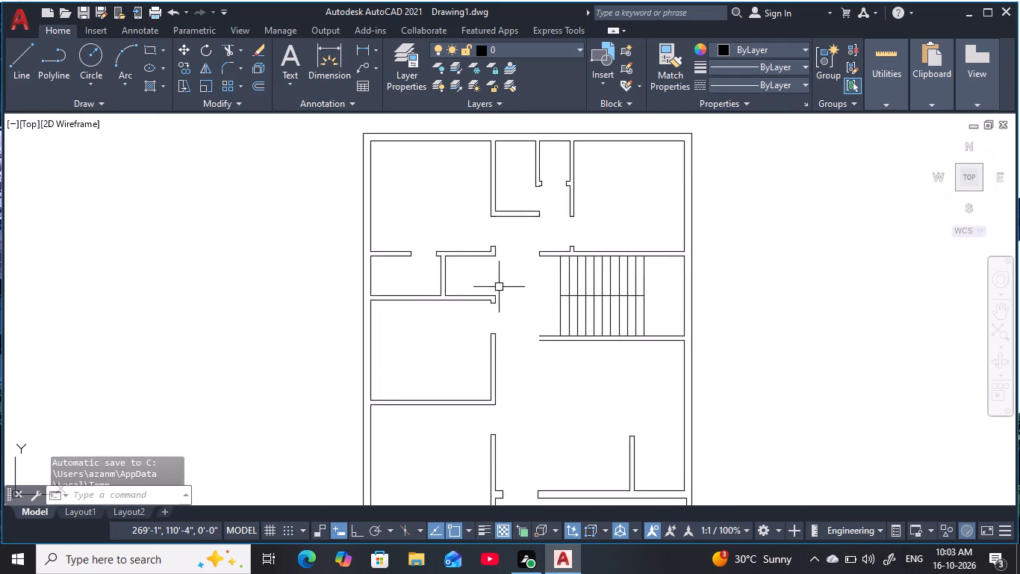
key("Escape")
key("Escape")
key("Escape")
Draw a short vertical line closing the open end of the lower stair partition.
key("l")
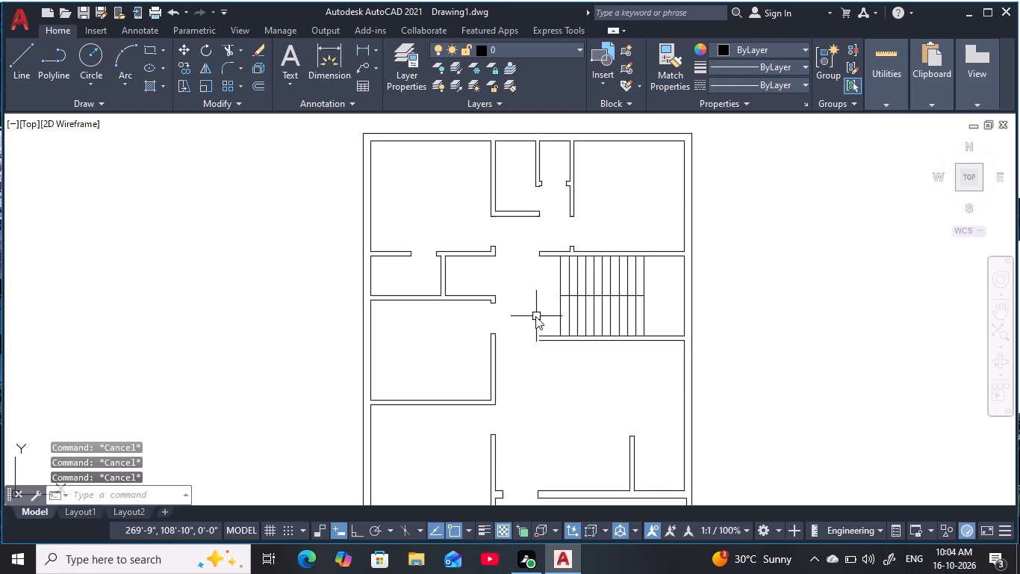
key("space")
scroll(548, 342, "up", 4)
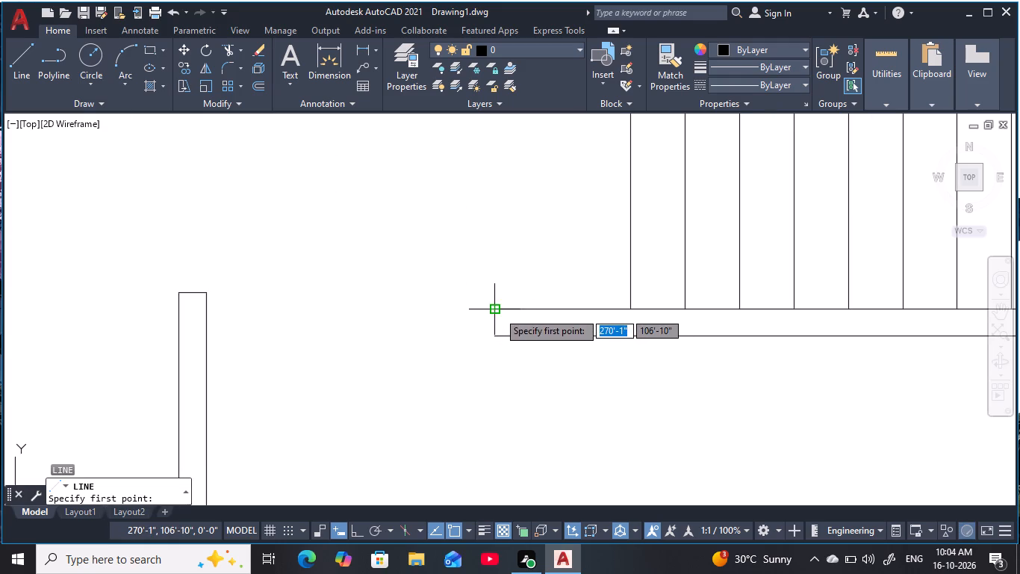
left_click(498, 312)
left_click(496, 341)
key("Escape")
key("Escape")
Examine the whole floor plan, checking the lower rooms, the upper rooms and the staircase area.
scroll(518, 359, "down", 1)
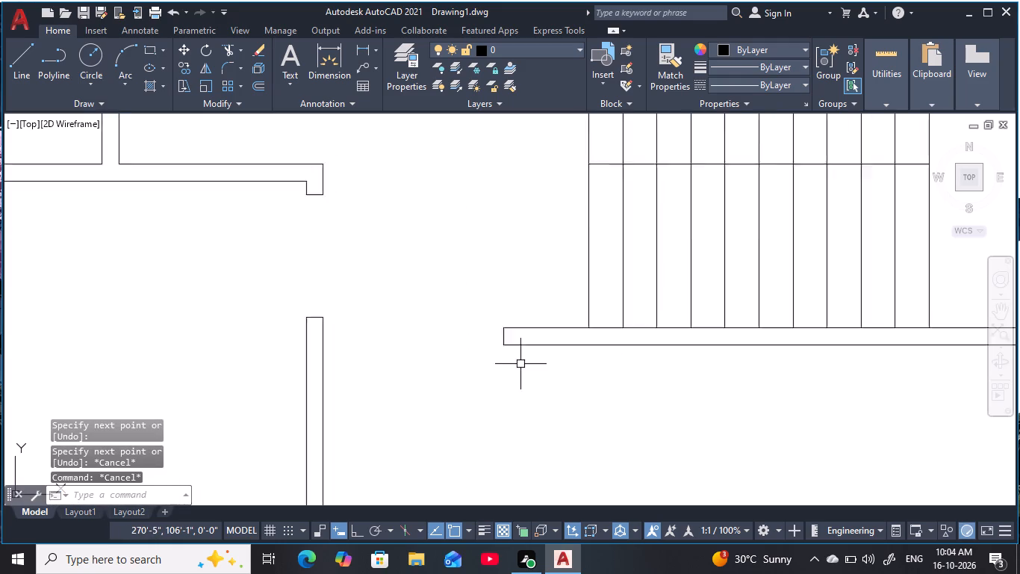
scroll(520, 365, "down", 2)
middle_click_drag(522, 368, 508, 376)
scroll(507, 376, "down", 1)
key("Escape")
key("Escape")
key("Escape")
key("Escape")
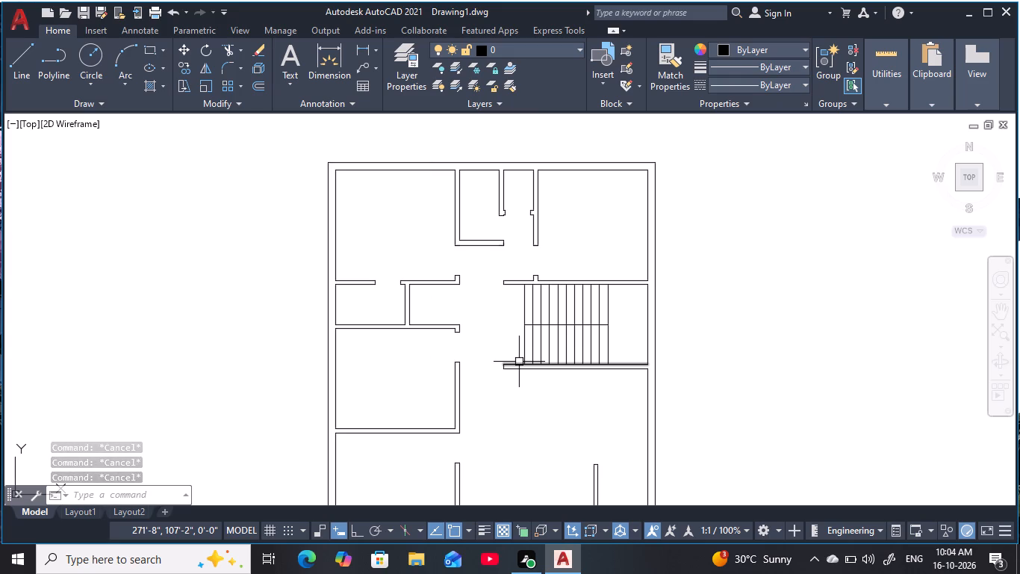
key("Escape")
key("Escape")
scroll(553, 386, "down", 2)
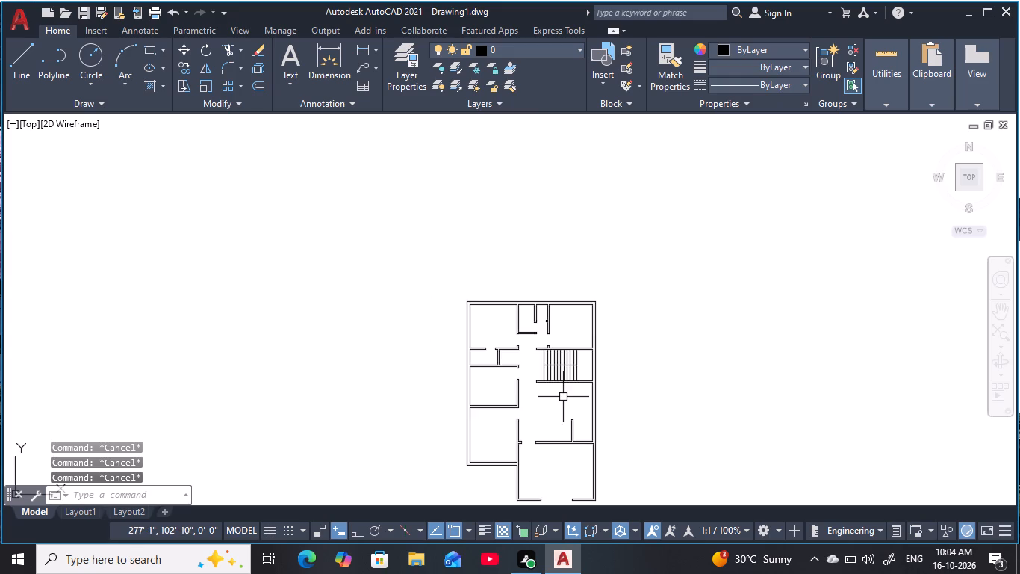
middle_click_drag(564, 401, 583, 300)
scroll(588, 312, "up", 1)
middle_click_drag(579, 426, 598, 380)
scroll(571, 354, "up", 1)
middle_click_drag(576, 357, 580, 372)
key("Escape")
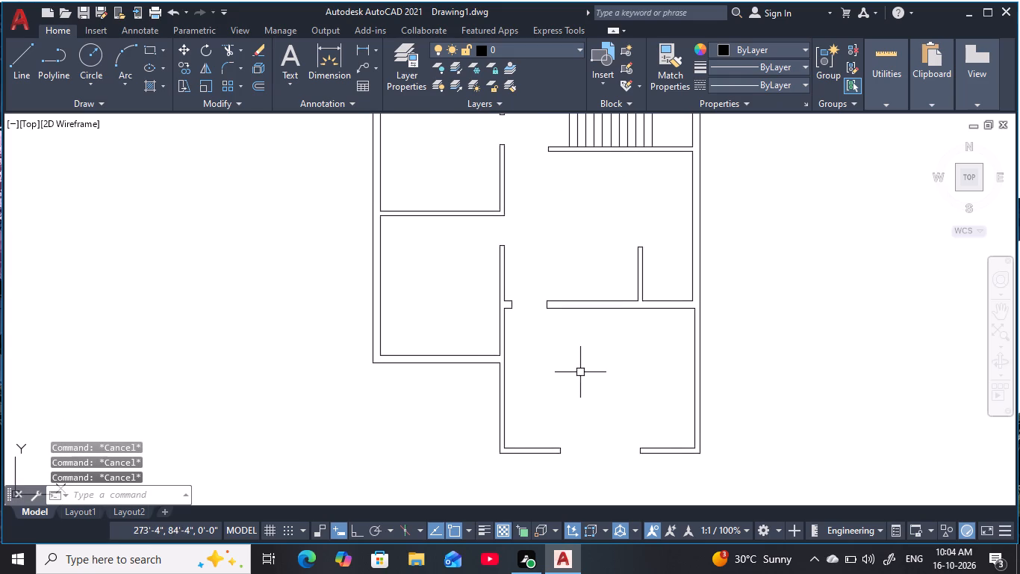
key("Escape")
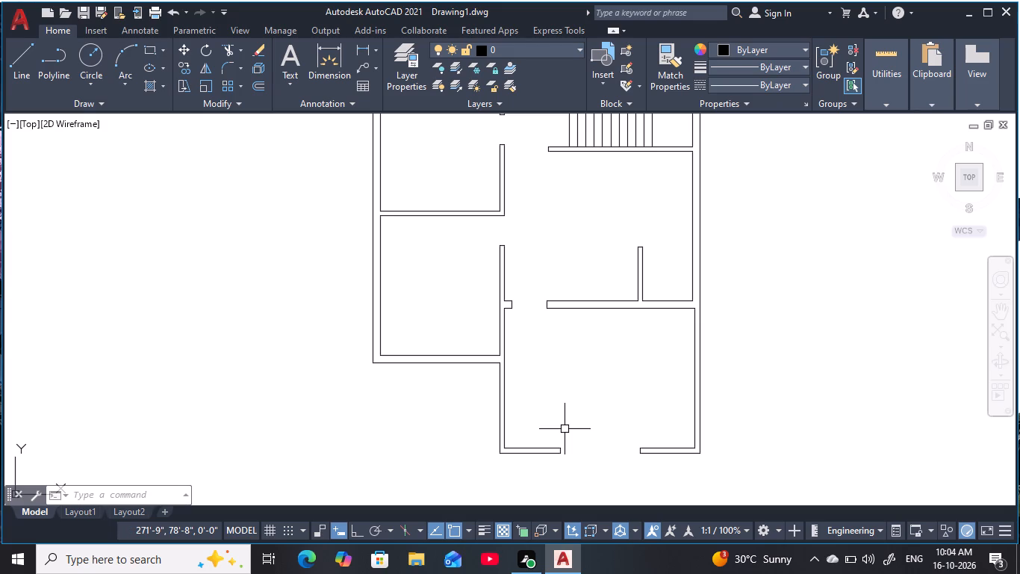
key("Escape")
key("Escape")
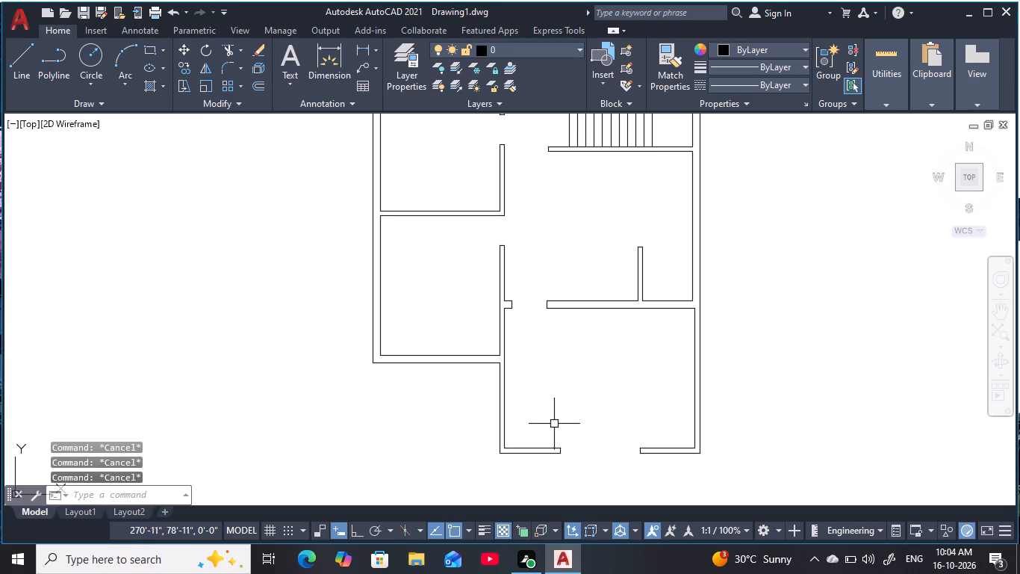
middle_click_drag(541, 429, 529, 495)
scroll(541, 429, "down", 1)
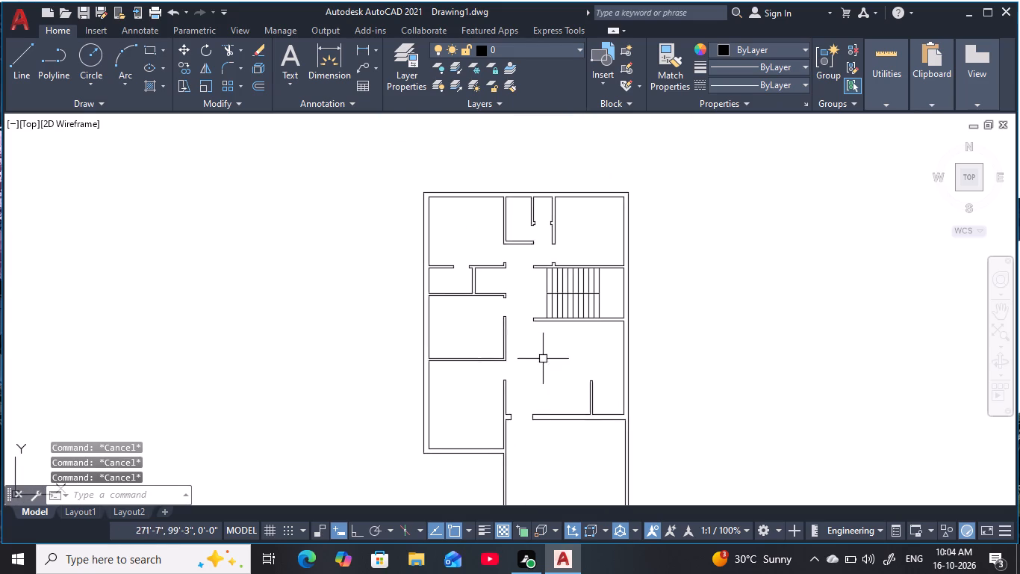
middle_click_drag(546, 280, 569, 377)
scroll(569, 377, "up", 1)
middle_click_drag(545, 333, 576, 404)
scroll(526, 392, "up", 1)
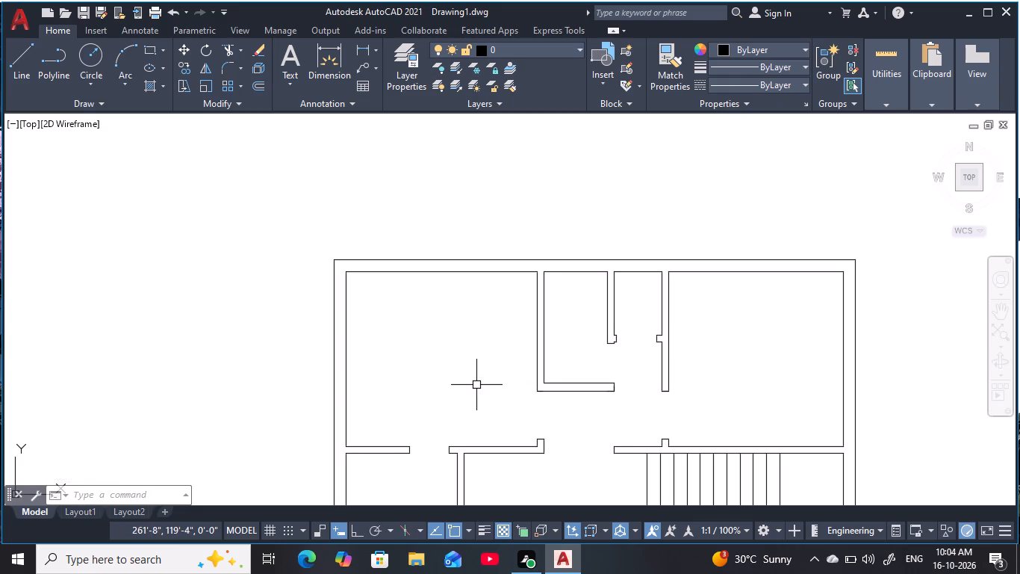
middle_click_drag(476, 385, 523, 275)
scroll(546, 325, "down", 2)
middle_click_drag(561, 358, 550, 238)
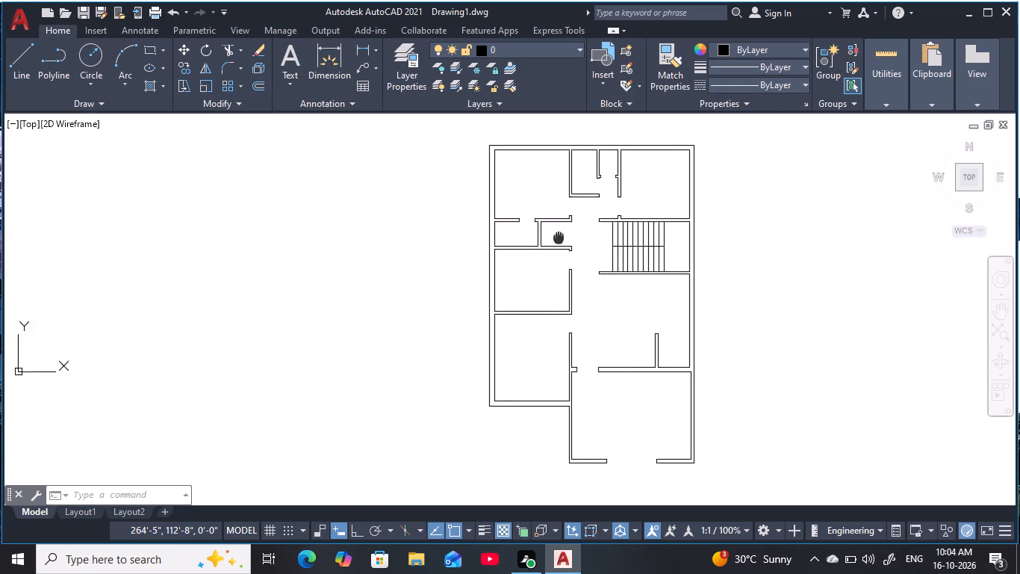
middle_click_drag(550, 238, 544, 241)
key("Escape")
key("Escape")
key("Escape")
key("Escape")
key("Escape")
key("Escape")
key("Escape")
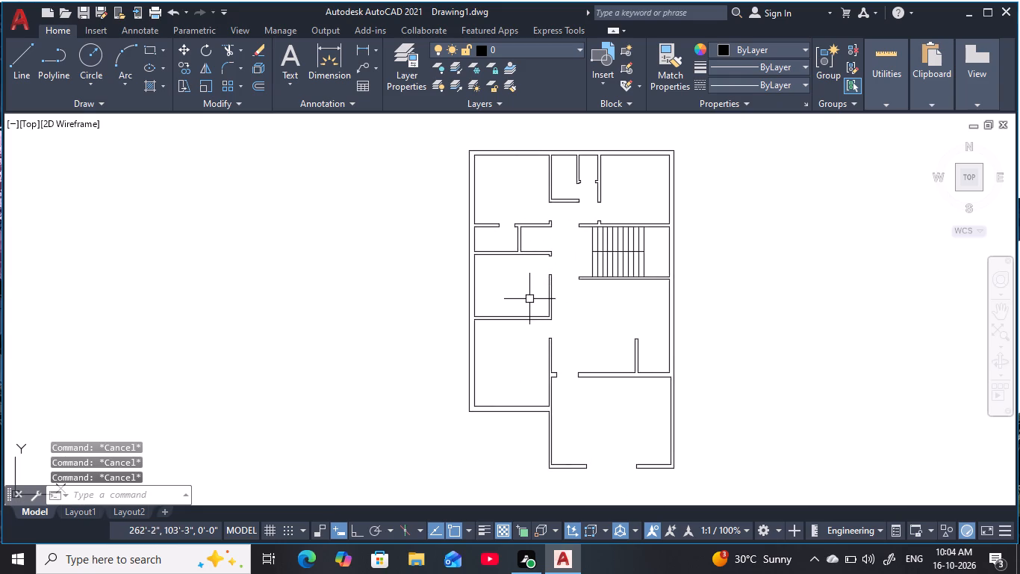
Insert the 36 in double sink top block and the 36 in refrigerator block from DesignCenter's Kitchens.dwg outside the plan's left side.
key("ctrl+2")
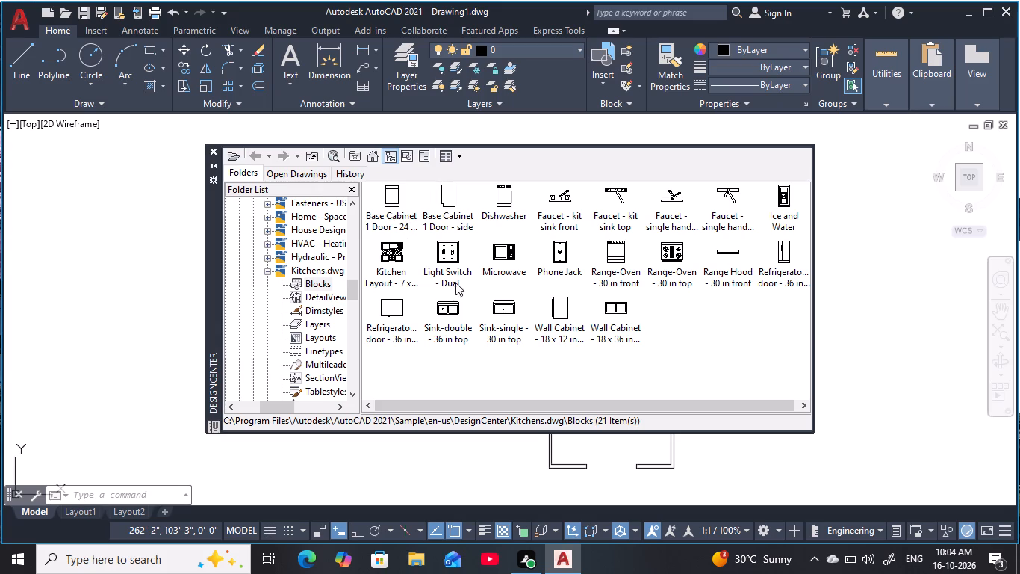
left_click_drag(442, 311, 135, 293)
left_click_drag(135, 293, 134, 293)
left_click_drag(391, 316, 178, 345)
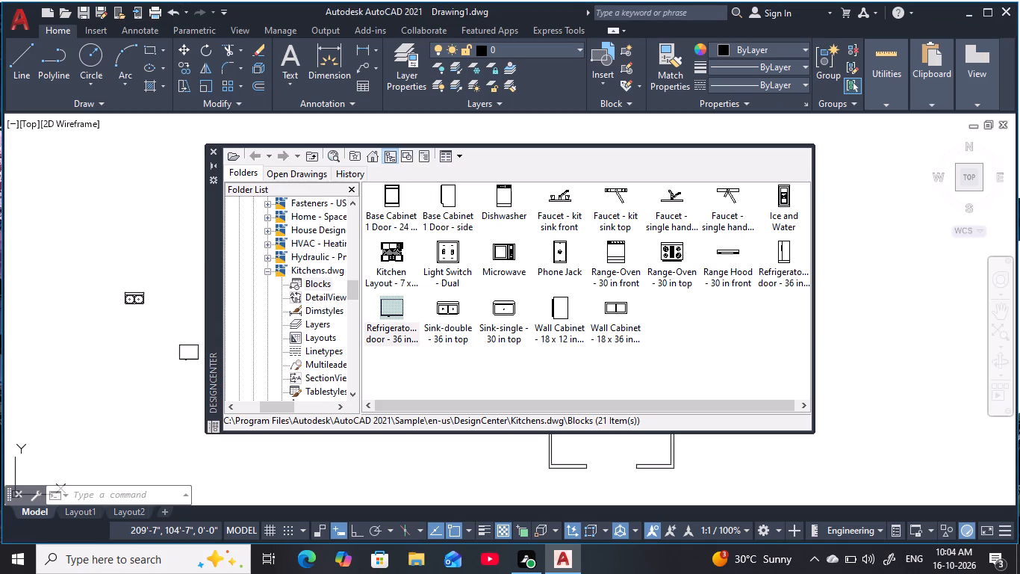
left_click_drag(178, 345, 134, 320)
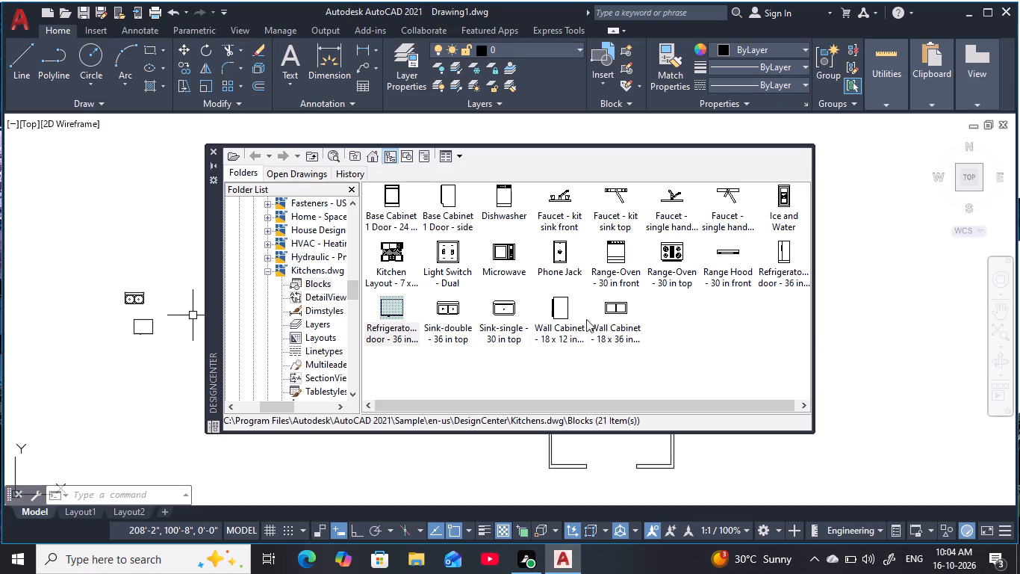
Insert the Range-Oven - 30 in top and Range-Oven - 30 in front blocks beside the sink and refrigerator.
left_click_drag(678, 263, 245, 283)
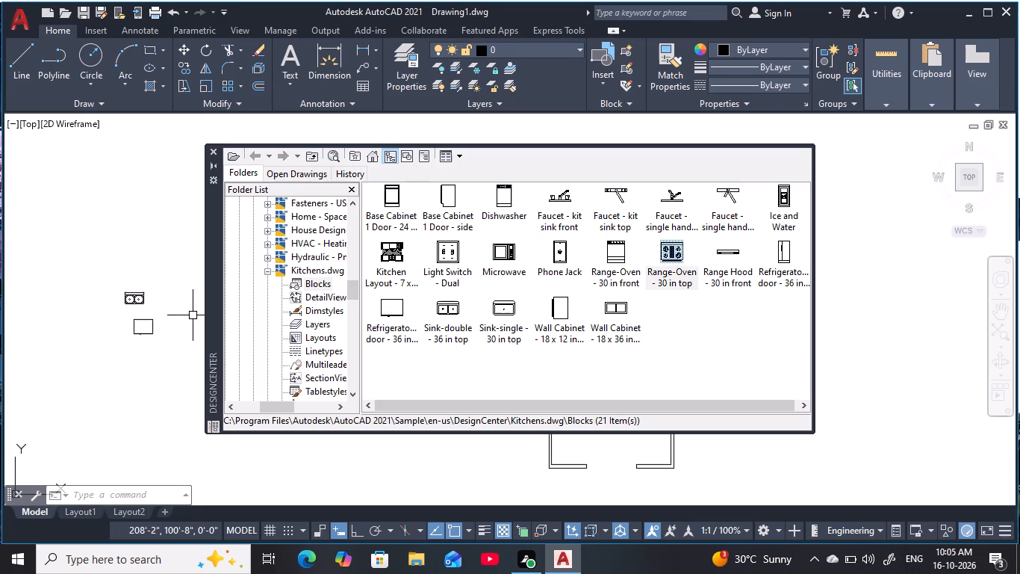
left_click_drag(245, 283, 152, 265)
left_click_drag(612, 254, 580, 271)
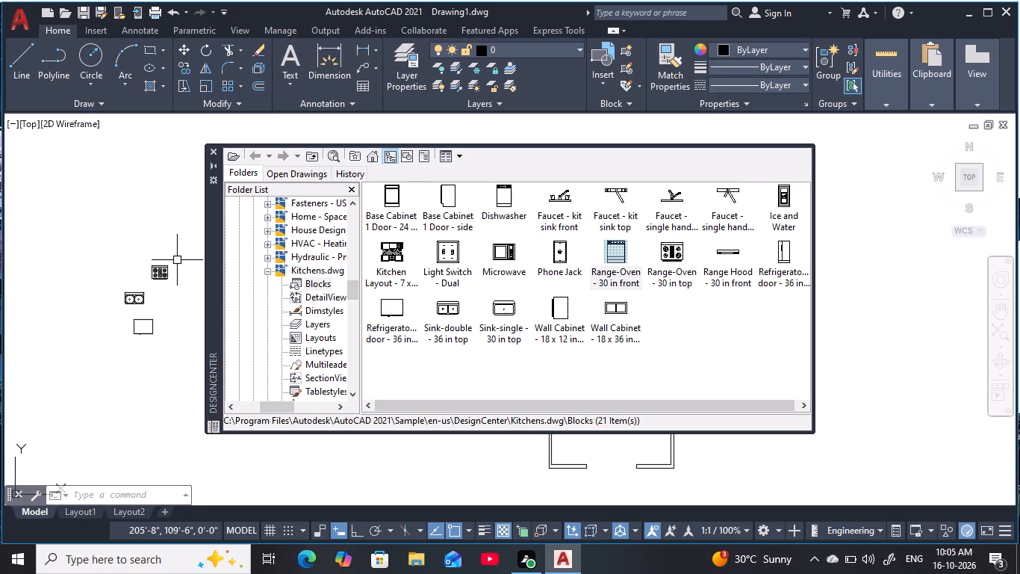
left_click_drag(580, 271, 98, 342)
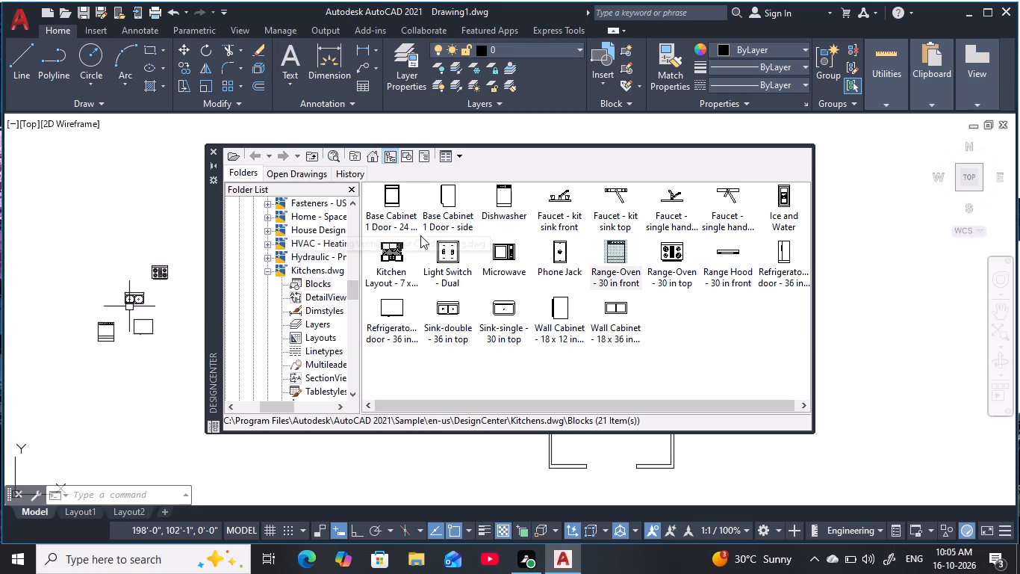
Insert the Dishwasher and Kitchen Layout blocks from Kitchens.dwg among the kitchen blocks outside the plan's left side.
left_click_drag(500, 202, 126, 374)
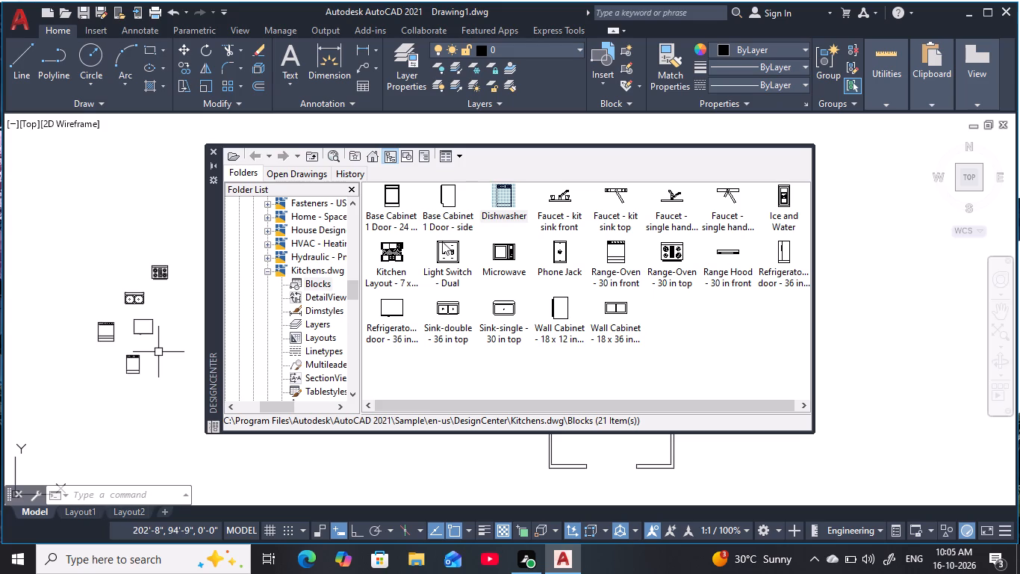
left_click_drag(397, 256, 116, 212)
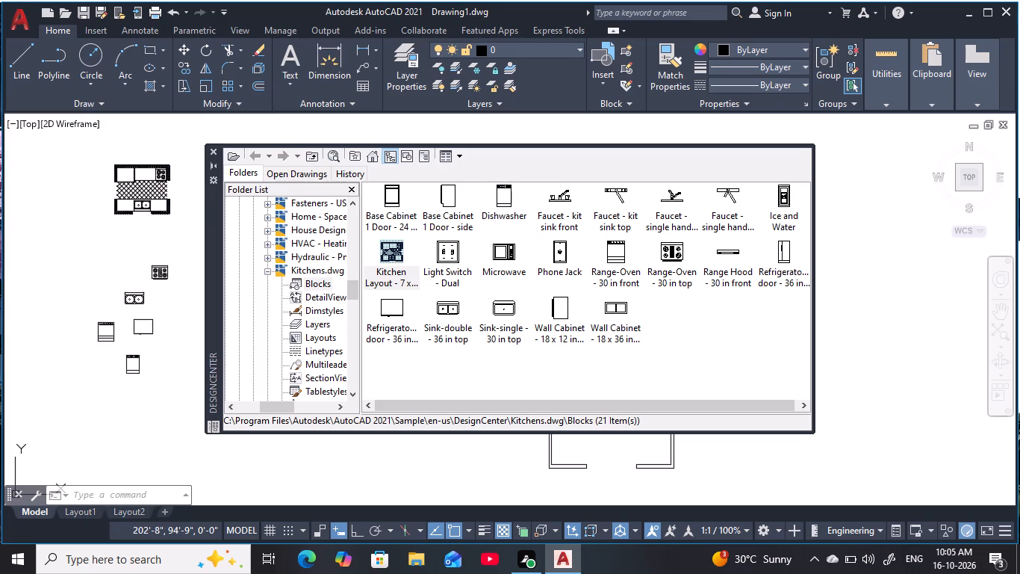
left_click_drag(116, 212, 78, 237)
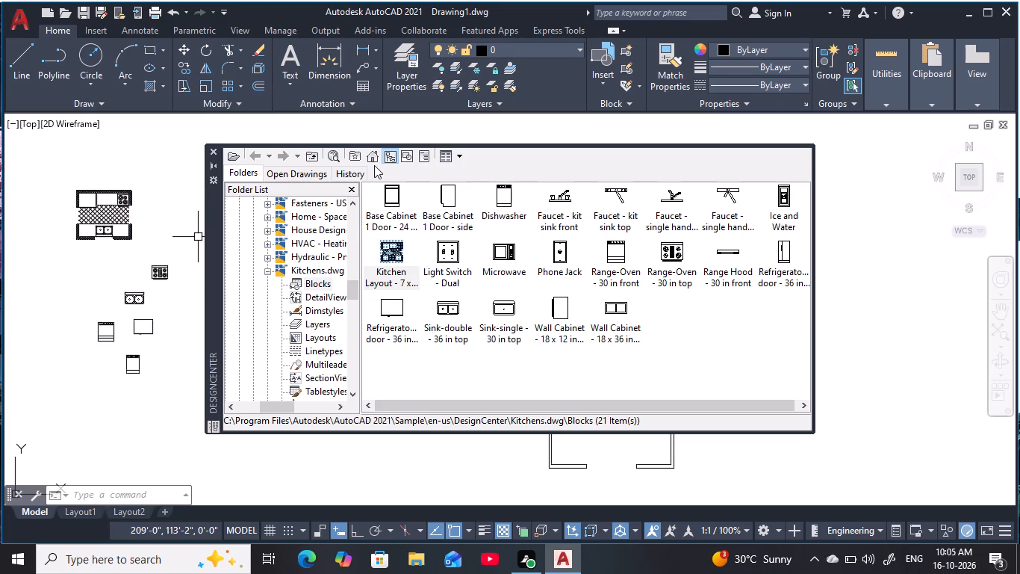
Open the blocks of House Designer.dwg in DesignCenter and insert Toilet - top and Sink - Oval top below the kitchen blocks.
left_click(374, 165)
left_click(373, 163)
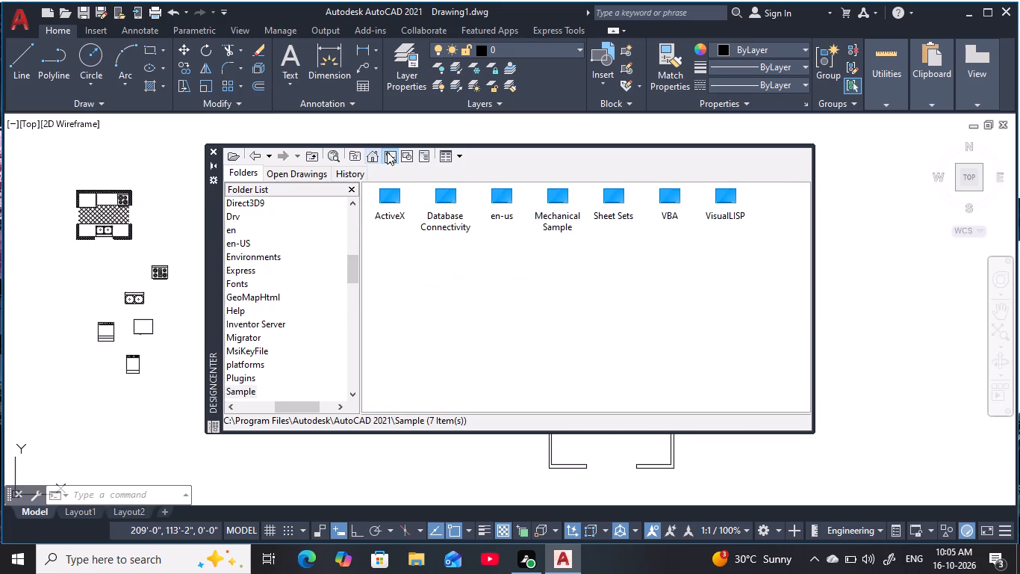
double_click(502, 207)
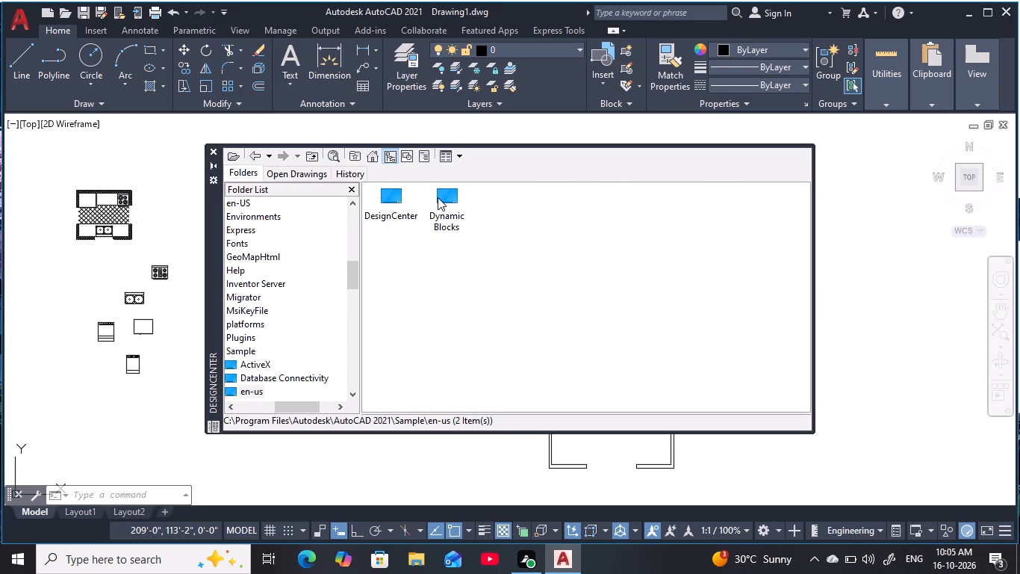
left_click(396, 201)
left_click(396, 201)
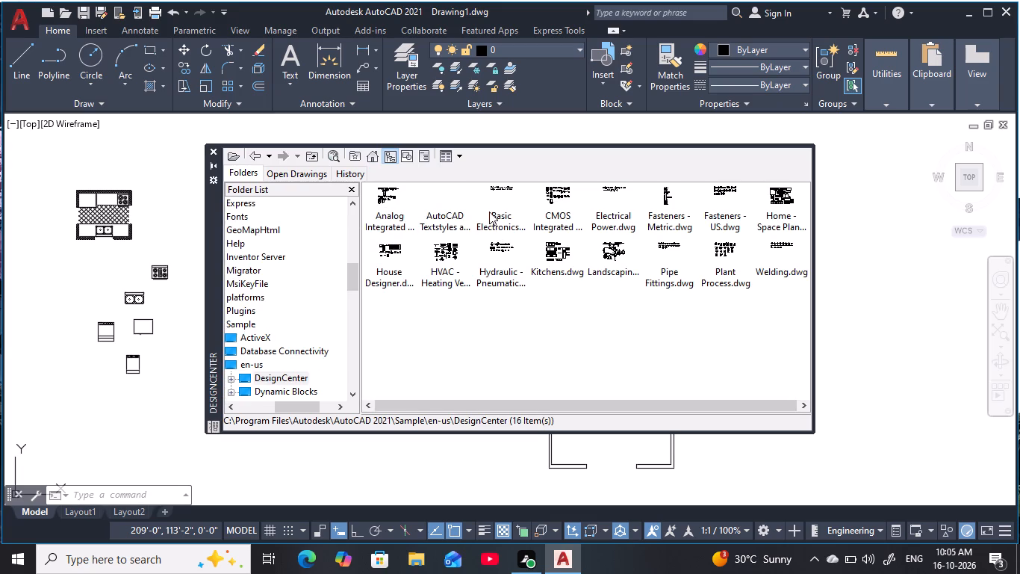
double_click(399, 259)
double_click(399, 204)
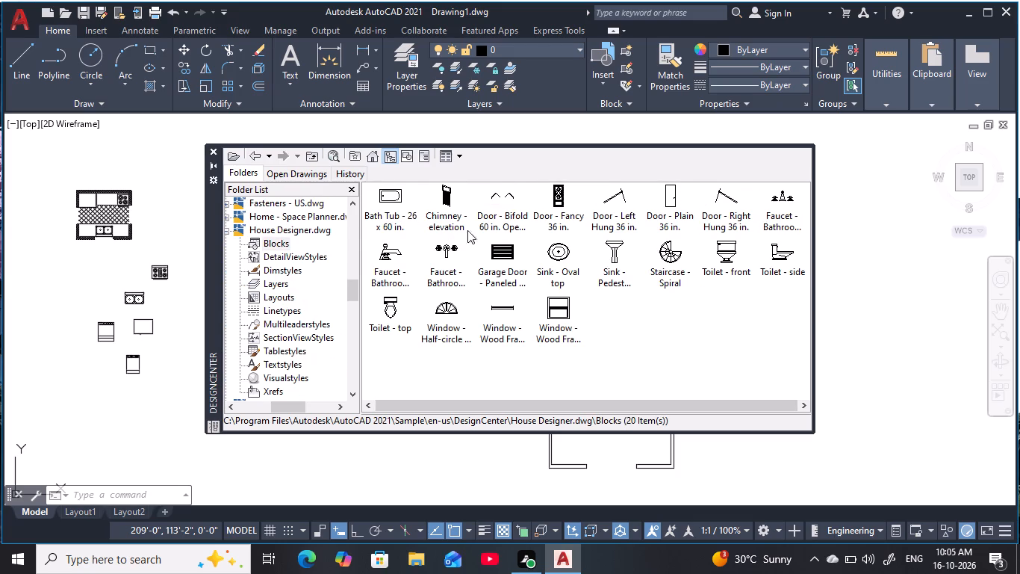
left_click_drag(397, 314, 198, 396)
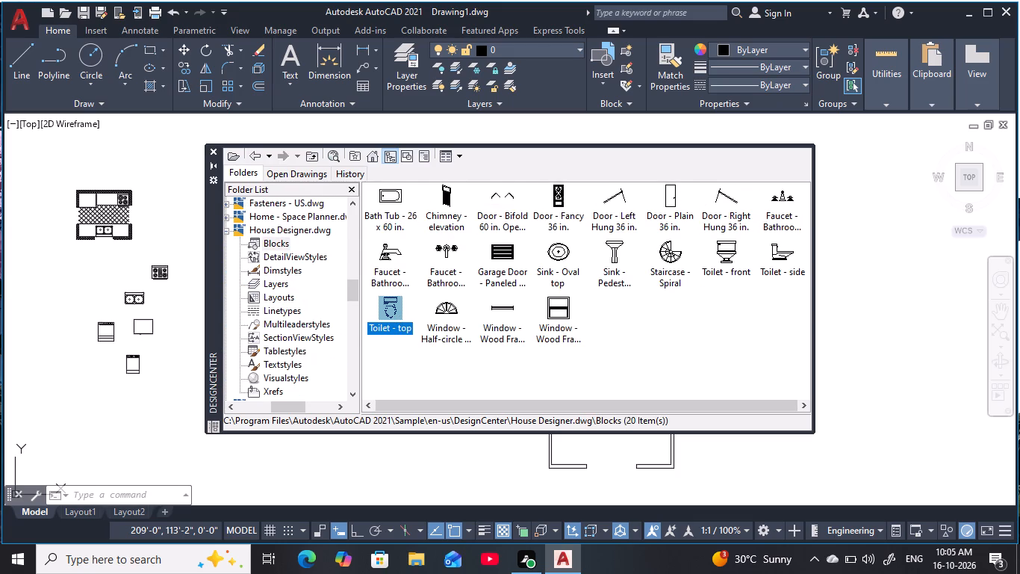
left_click_drag(198, 396, 161, 414)
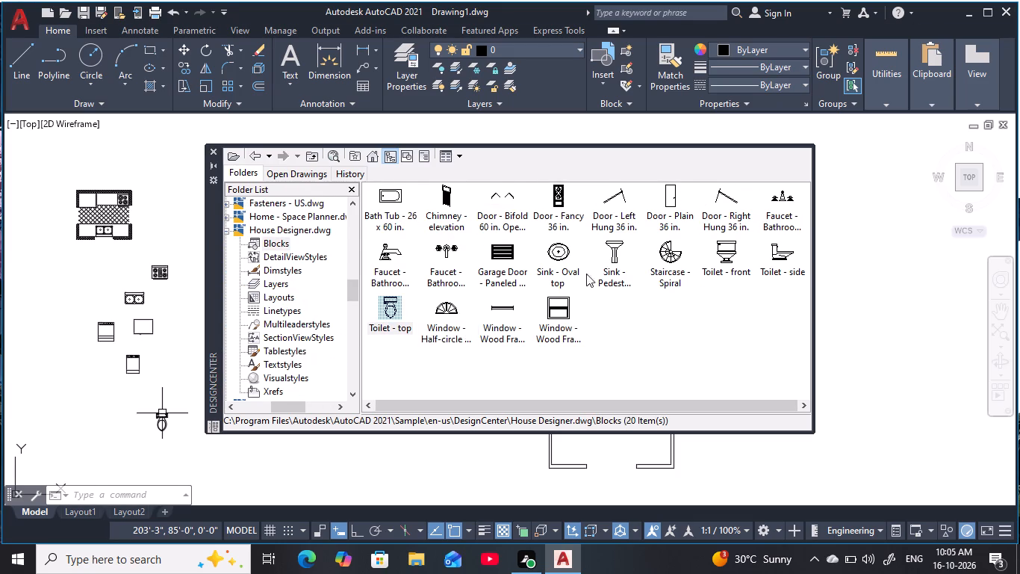
left_click_drag(565, 258, 192, 449)
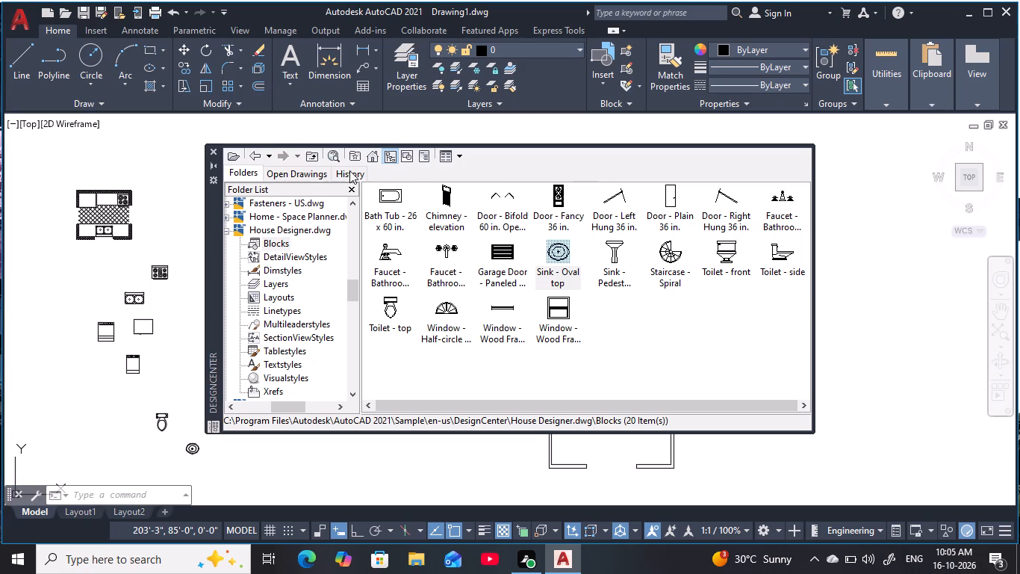
Open the blocks of Home - Space Planner.dwg and insert Bed - Queen and Chair - Desk outside the plan's right side.
left_click(258, 152)
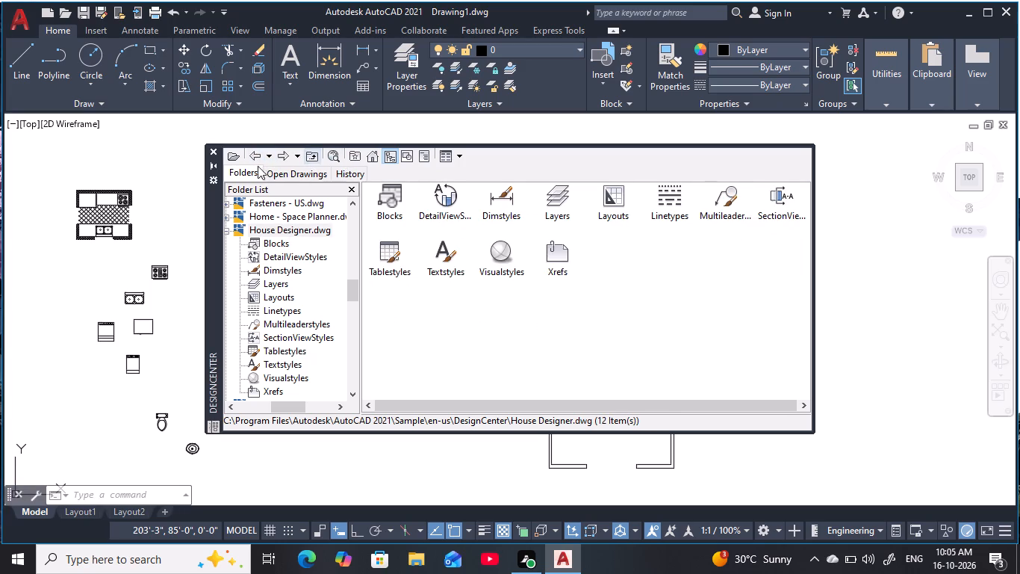
left_click(255, 159)
double_click(783, 205)
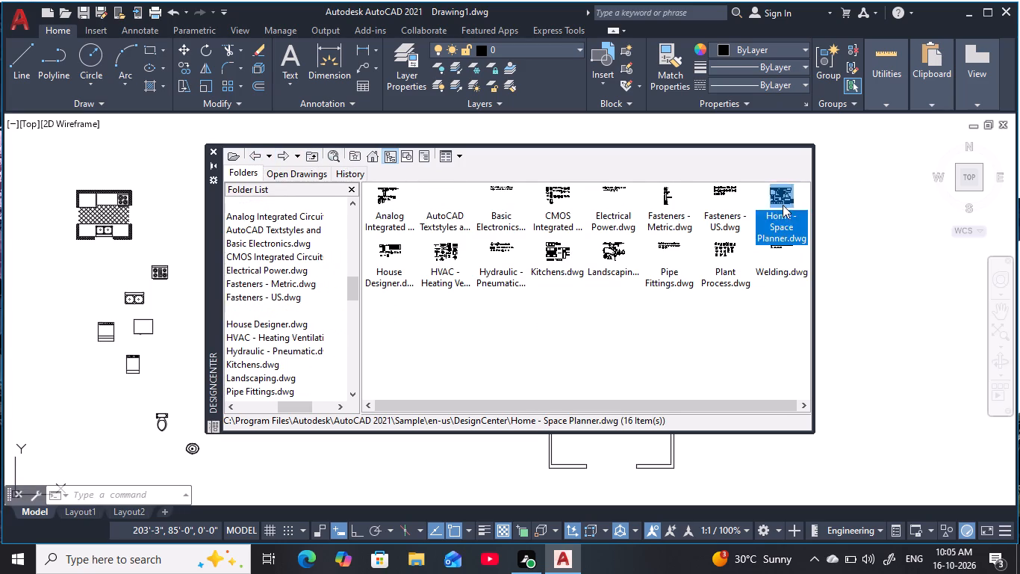
double_click(383, 199)
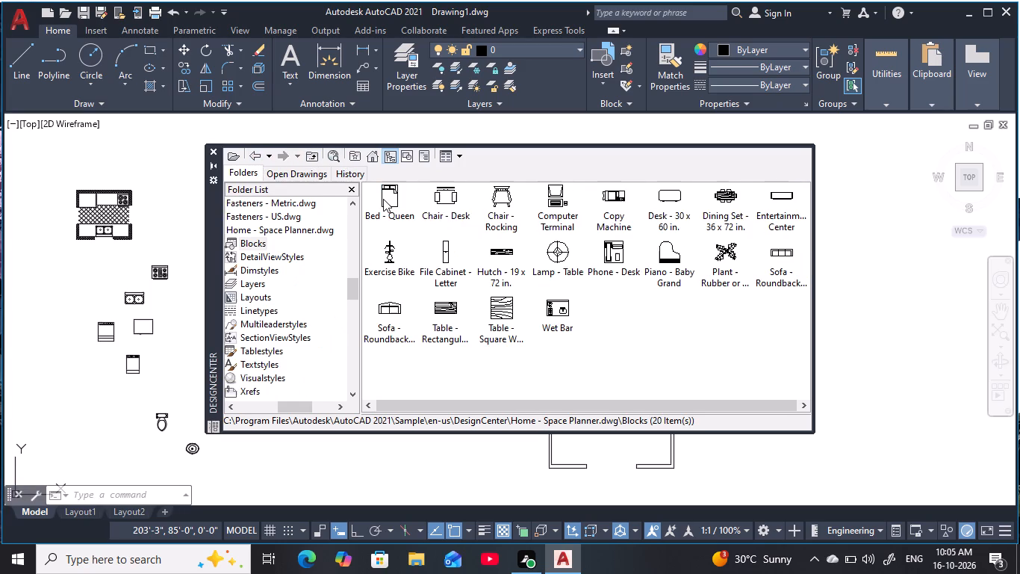
left_click_drag(385, 201, 828, 376)
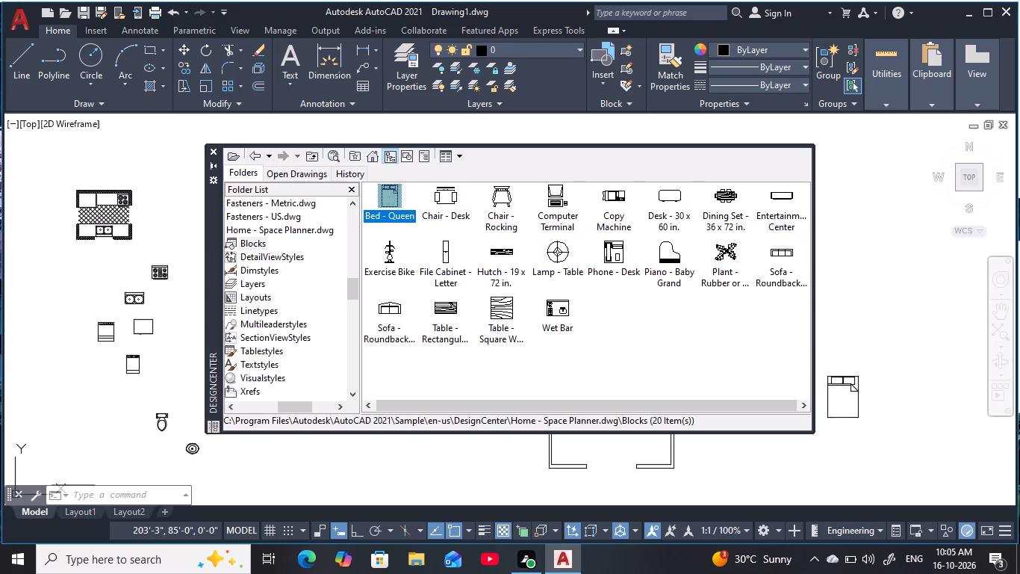
left_click_drag(828, 376, 833, 371)
left_click_drag(432, 197, 596, 237)
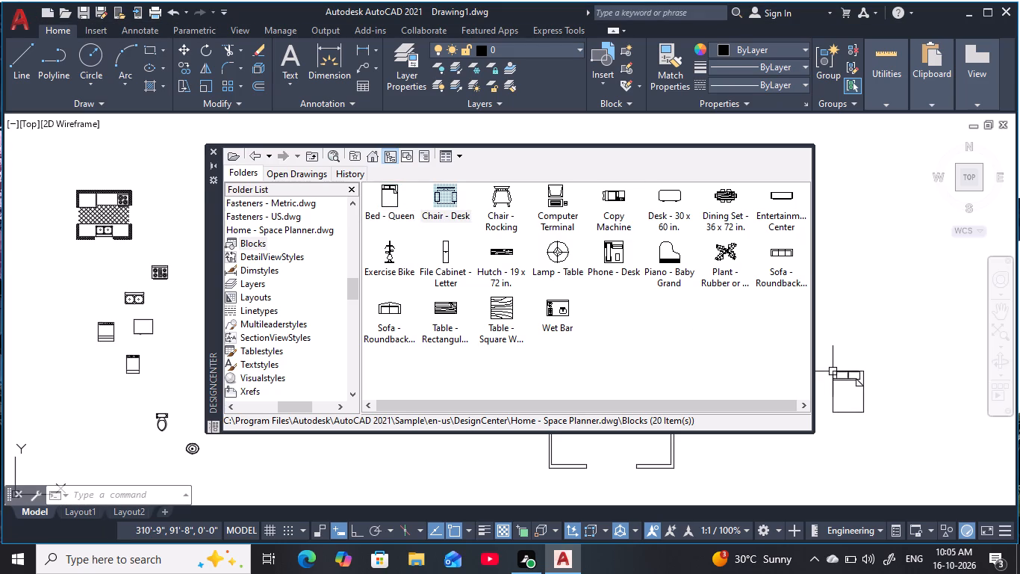
left_click_drag(596, 237, 869, 306)
Insert the rectangular wood table beside the desk chair and the two-seat roundback sofa above it.
left_click_drag(439, 309, 571, 312)
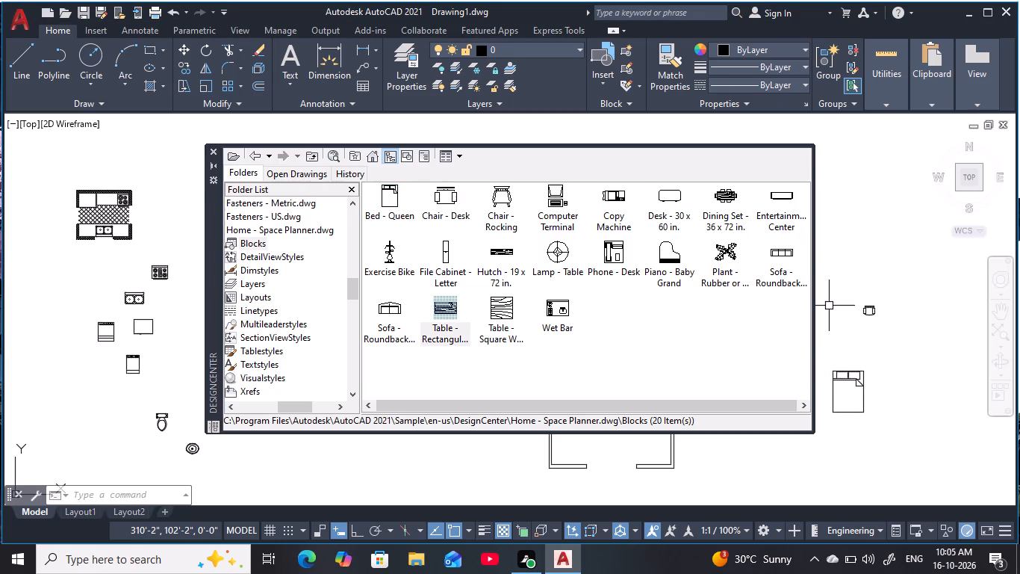
left_click_drag(571, 312, 898, 297)
left_click_drag(391, 312, 762, 315)
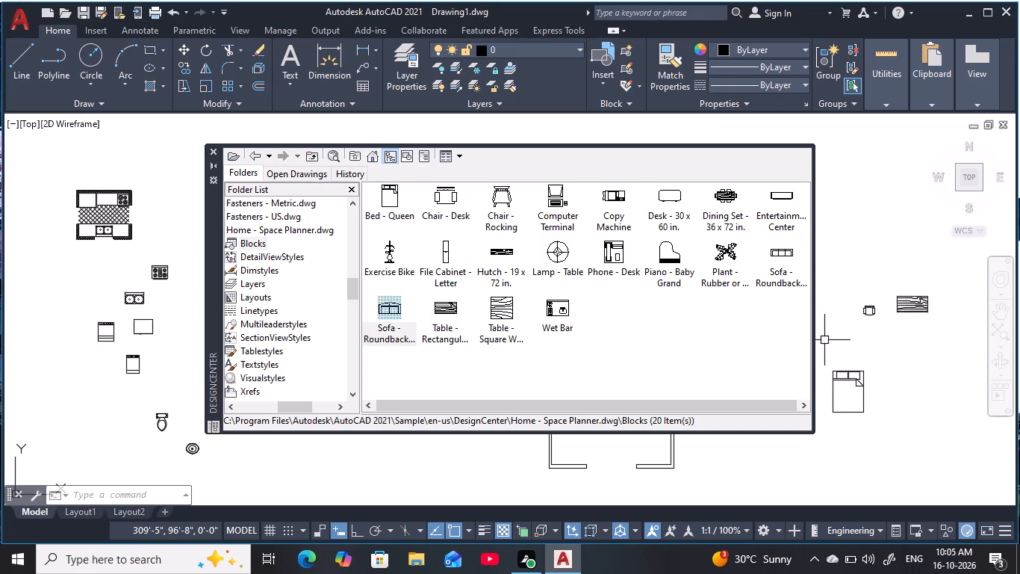
left_click_drag(762, 315, 907, 242)
Insert the Entertainment Center and the Dining Set - 36 x 72 in. blocks above the two-seat sofa.
left_click_drag(774, 203, 874, 203)
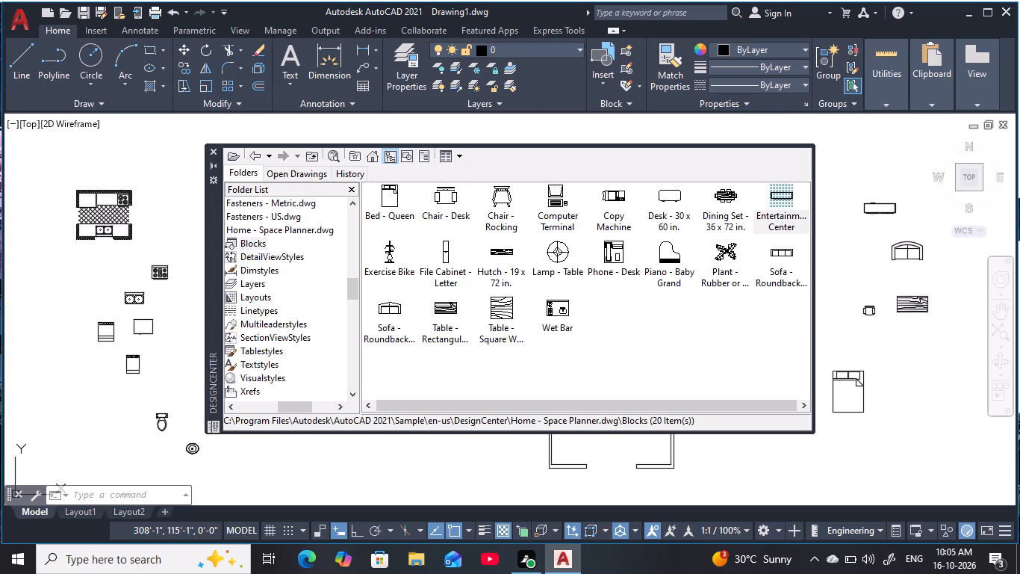
left_click_drag(874, 203, 878, 203)
left_click_drag(709, 205, 892, 190)
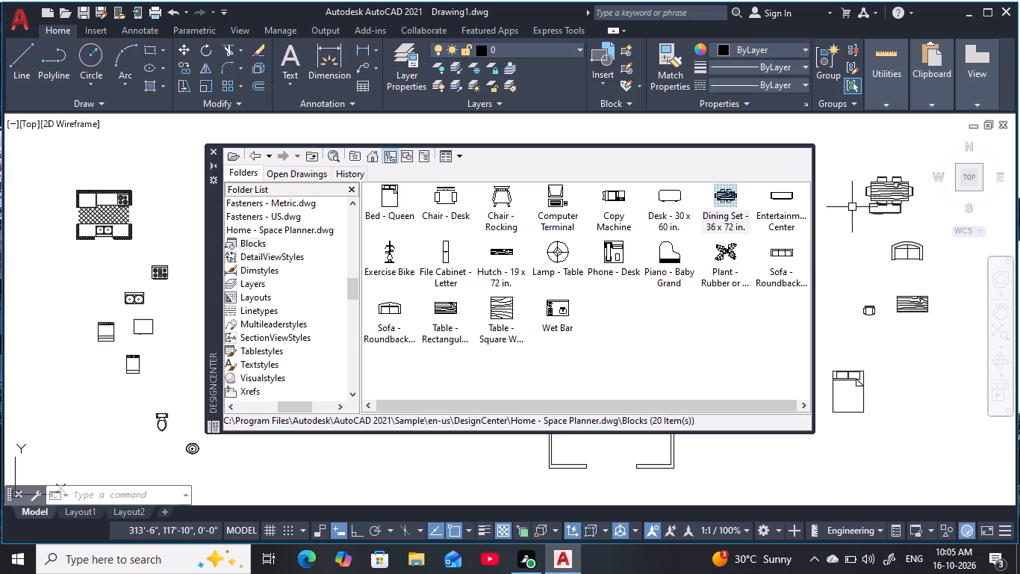
Insert the Lamp - Table and three-seat roundback sofa blocks near the bed, and close DesignCenter.
left_click_drag(562, 256, 842, 397)
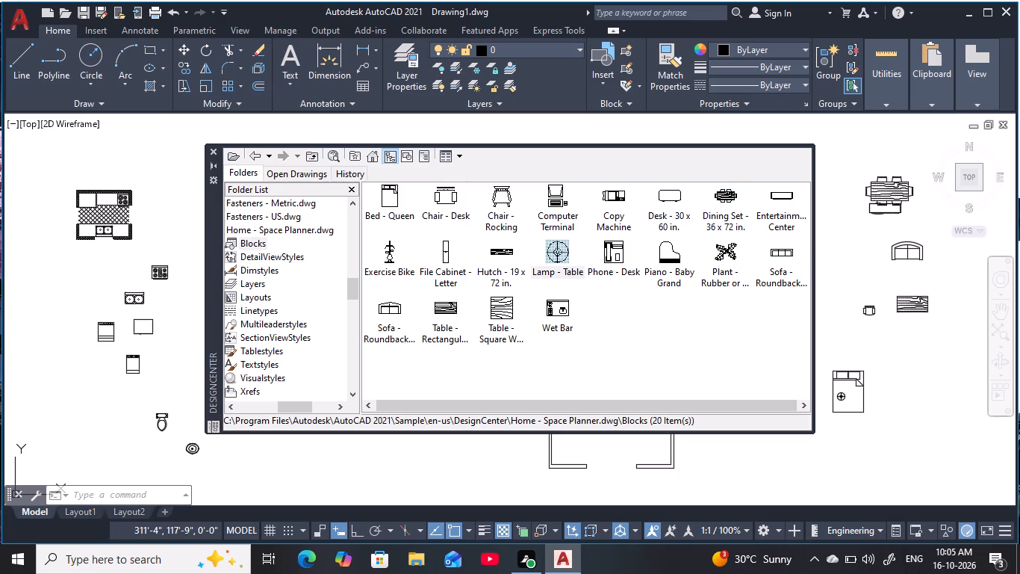
left_click_drag(842, 397, 919, 377)
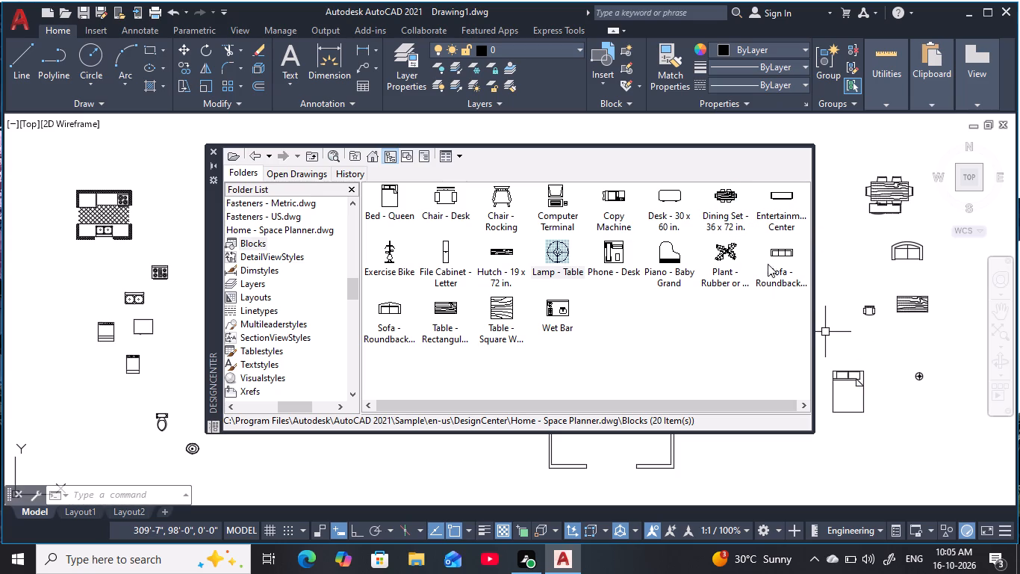
left_click_drag(780, 260, 930, 339)
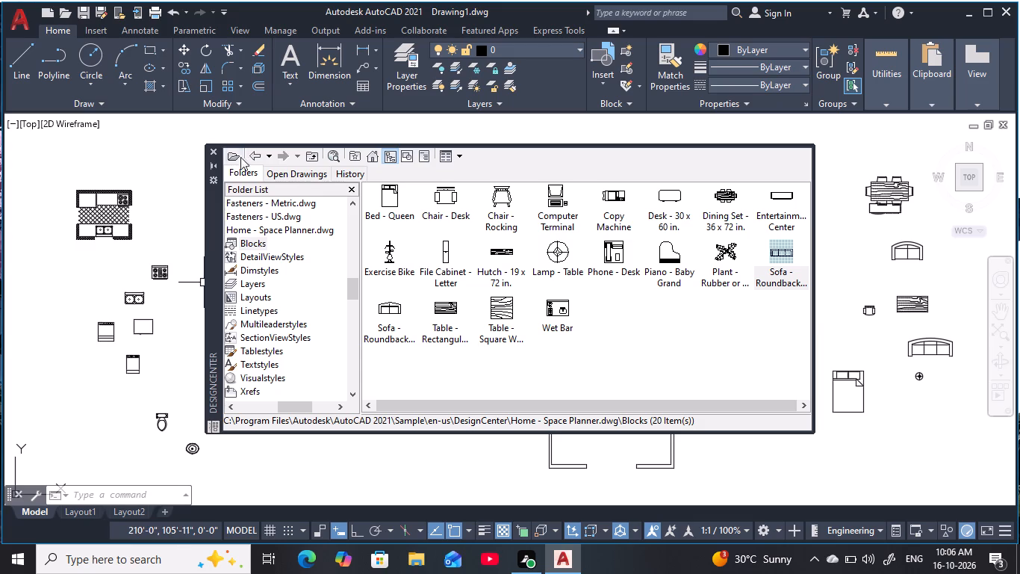
left_click(211, 150)
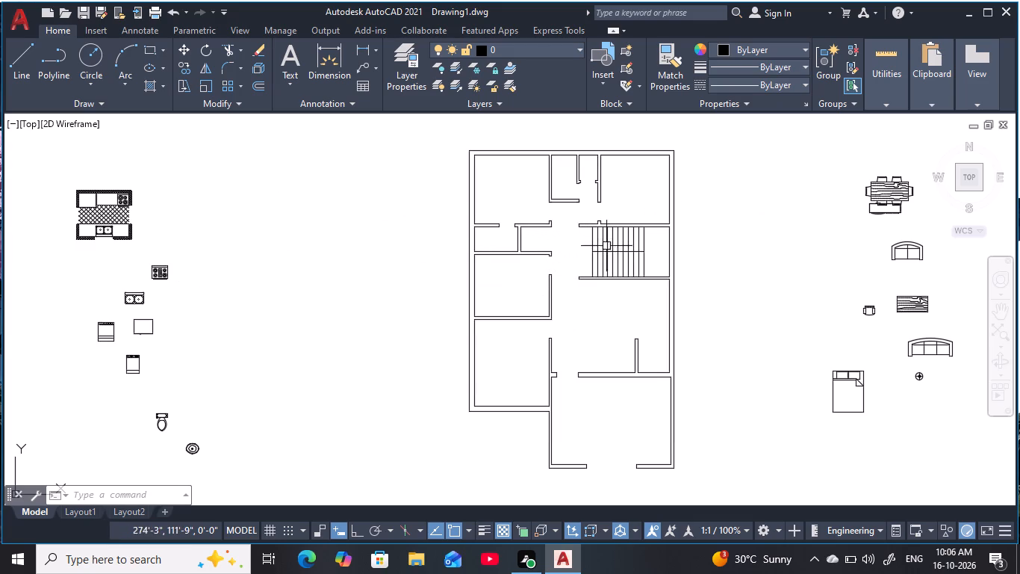
Copy the queen bed to the empty space just outside the plan's upper-right room.
scroll(644, 197, "up", 1)
middle_click_drag(644, 197, 645, 217)
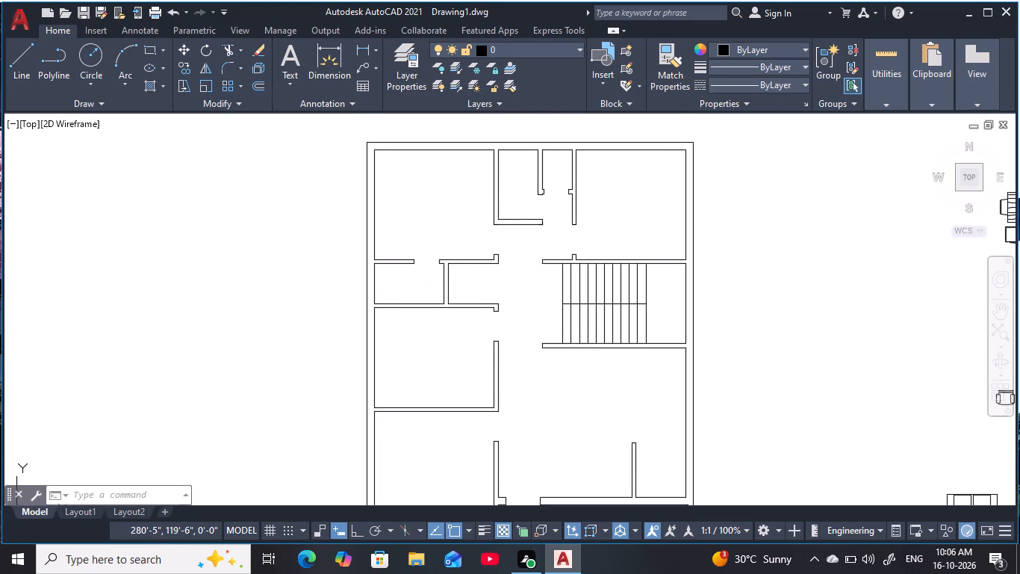
scroll(645, 217, "down", 1)
middle_click_drag(644, 216, 632, 238)
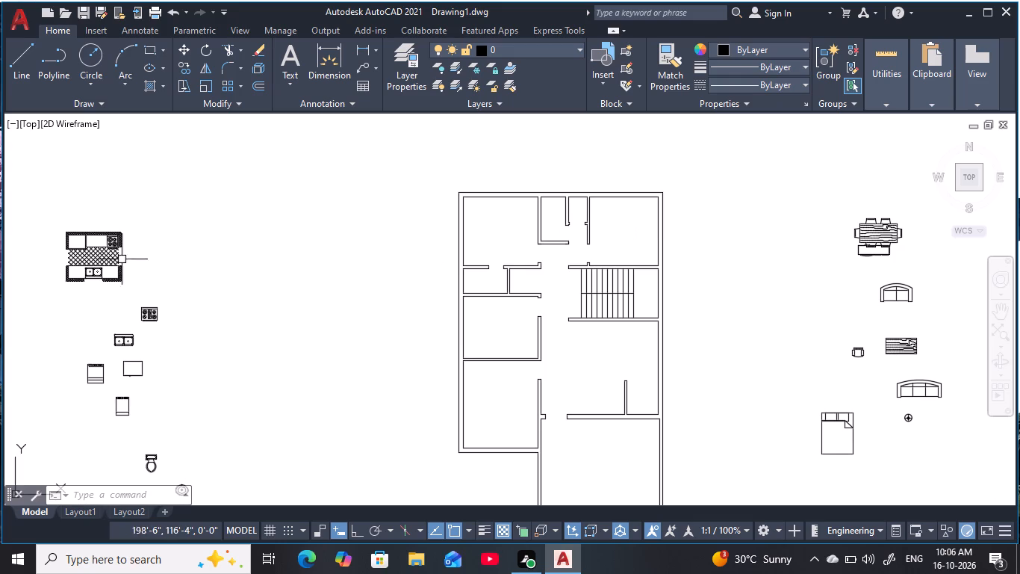
middle_click_drag(263, 357, 246, 339)
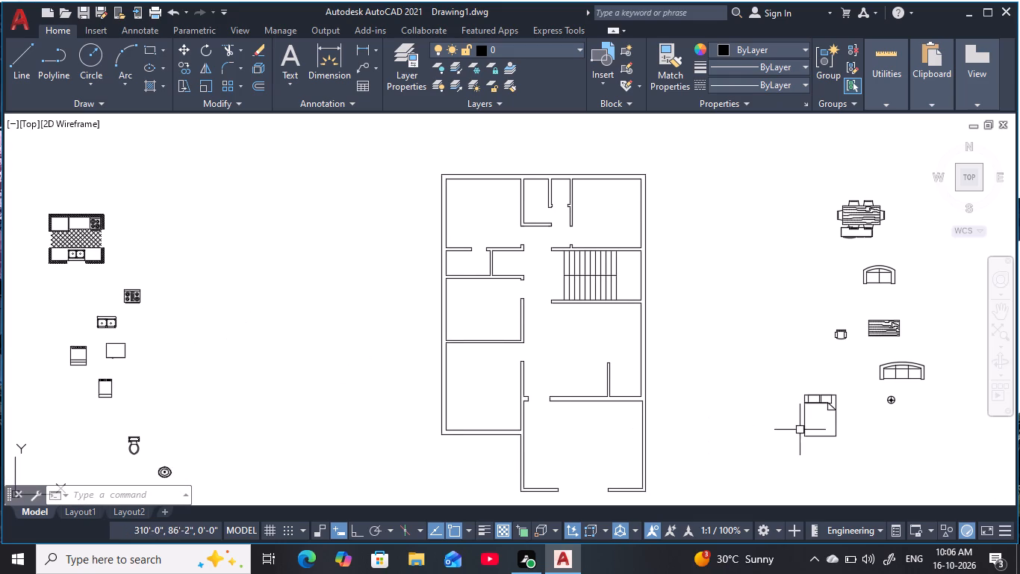
left_click(808, 408)
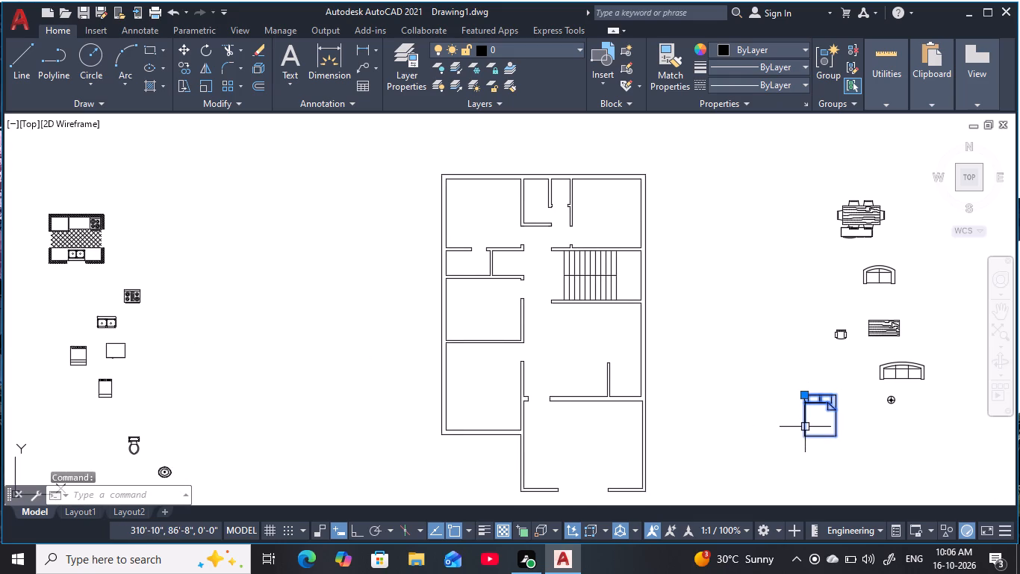
key("c")
key("p")
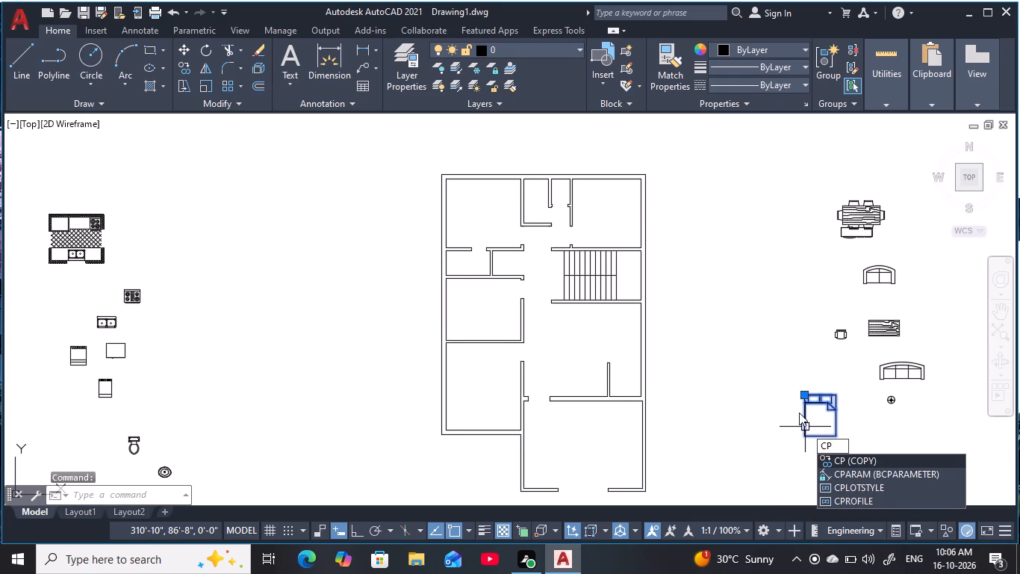
key("BackSpace")
type("O")
key("space")
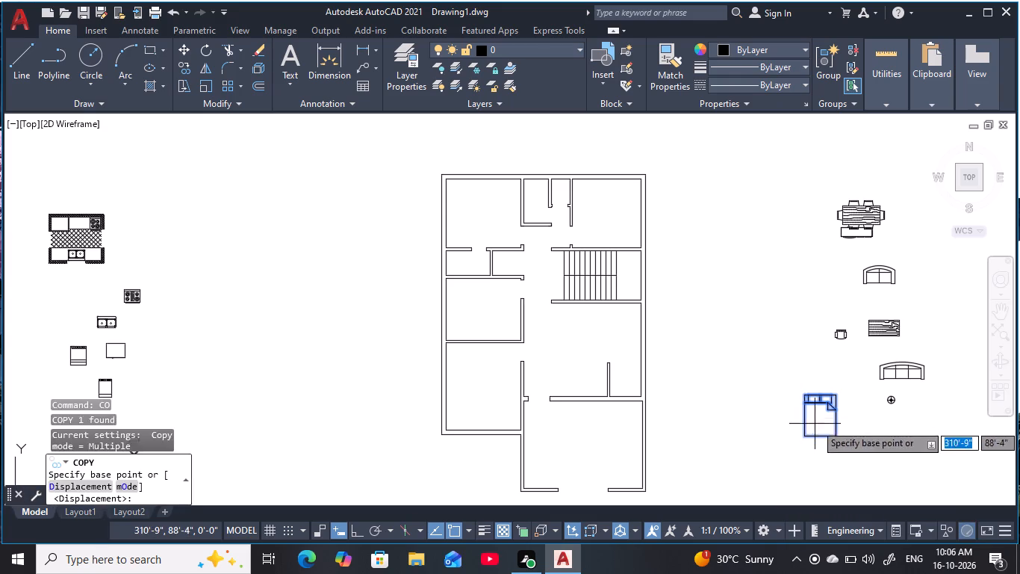
left_click(815, 424)
left_click(714, 239)
key("Escape")
key("Escape")
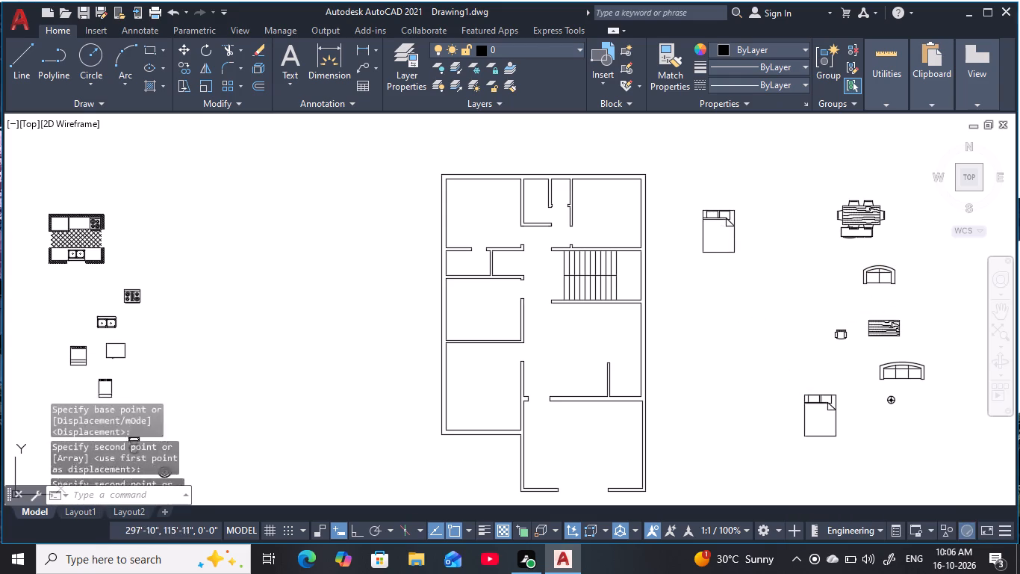
key("Escape")
Rotate the copied bed 90 degrees clockwise with Ortho on, so its pillows face right.
left_click(738, 221)
left_click(707, 210)
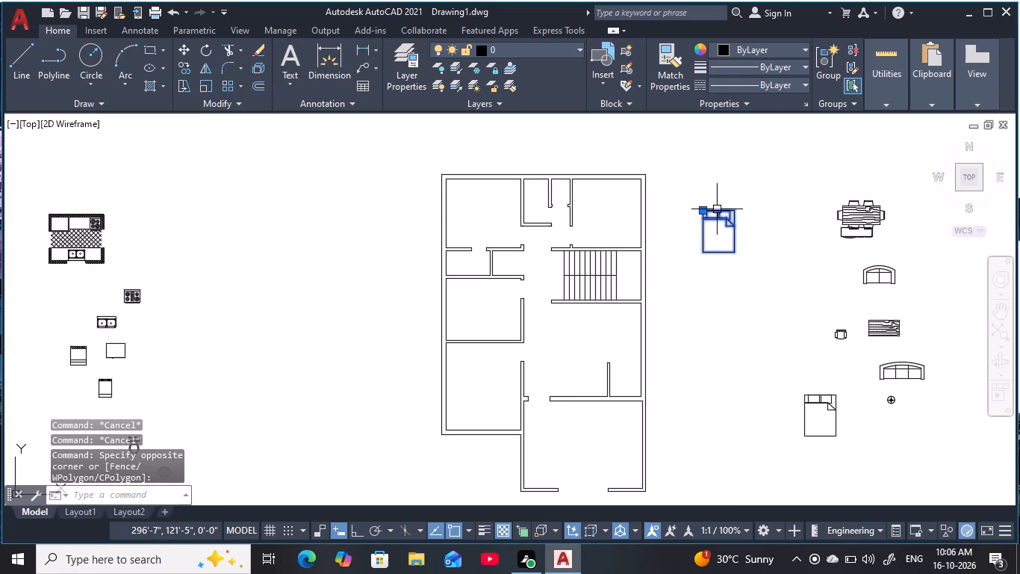
key("r")
type("O")
key("space")
left_click(730, 221)
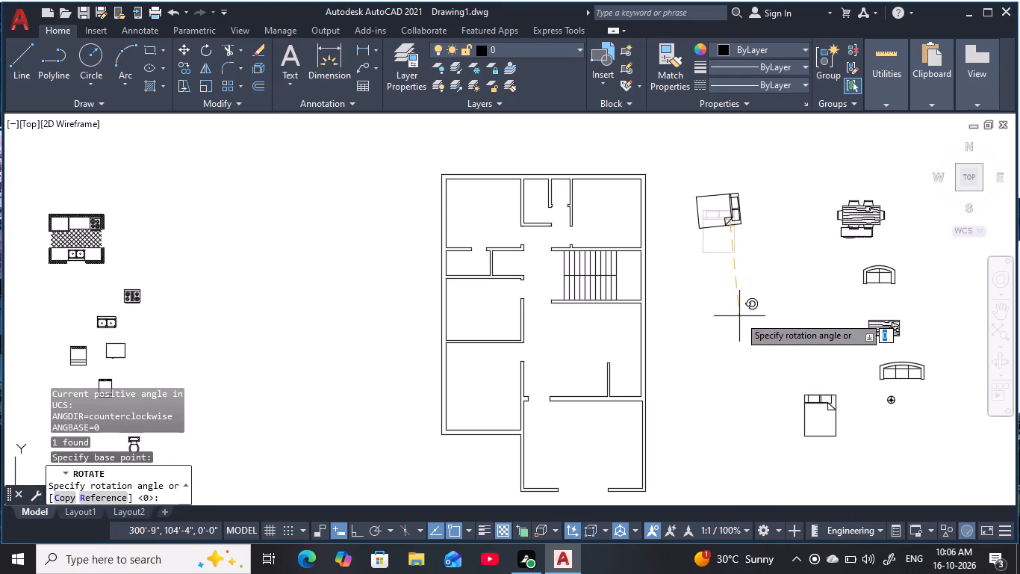
key("F8")
left_click(733, 325)
key("Escape")
key("Escape")
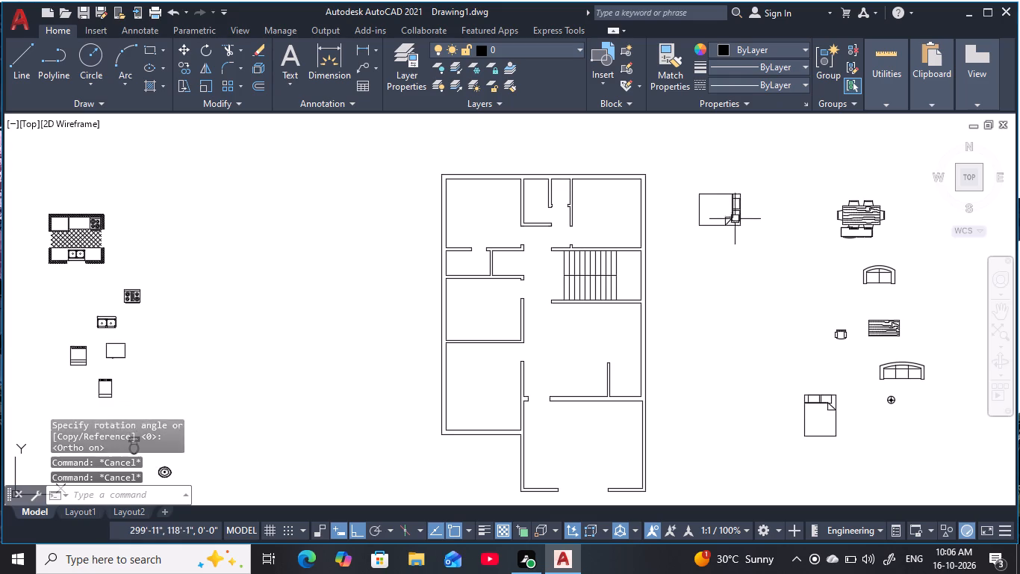
key("Escape")
Copy the rotated bed with Ortho off into the plan's upper-right room, with its pillow end beside the right wall.
left_click(736, 217)
type("CO")
key("space")
scroll(740, 231, "up", 2)
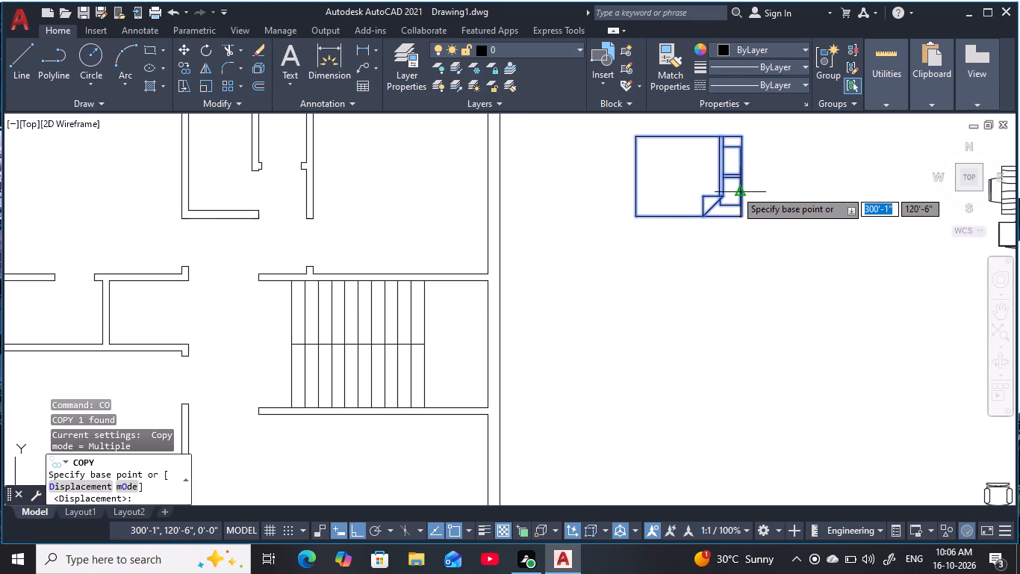
middle_click_drag(738, 192, 751, 287)
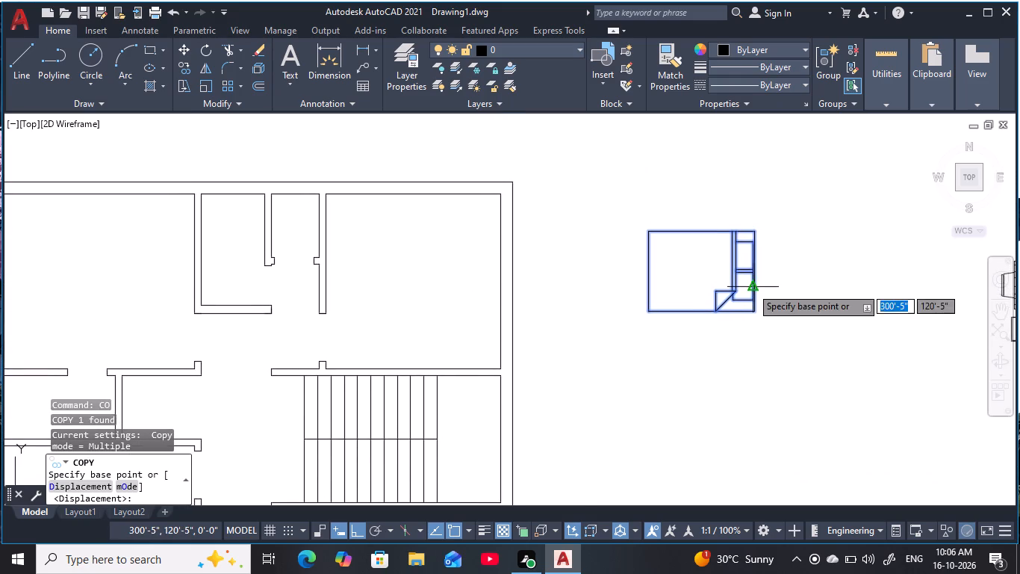
left_click(753, 265)
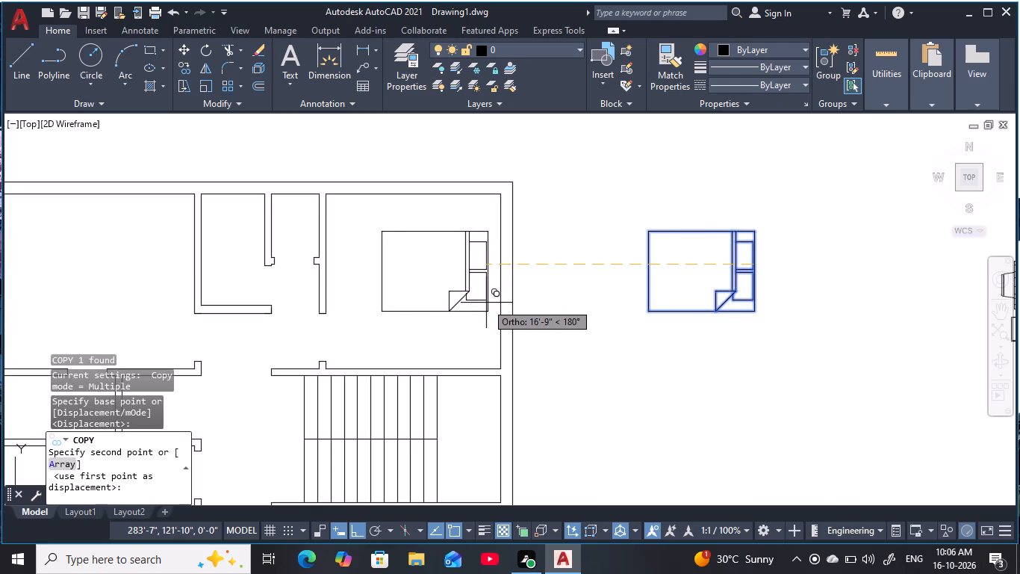
key("F8")
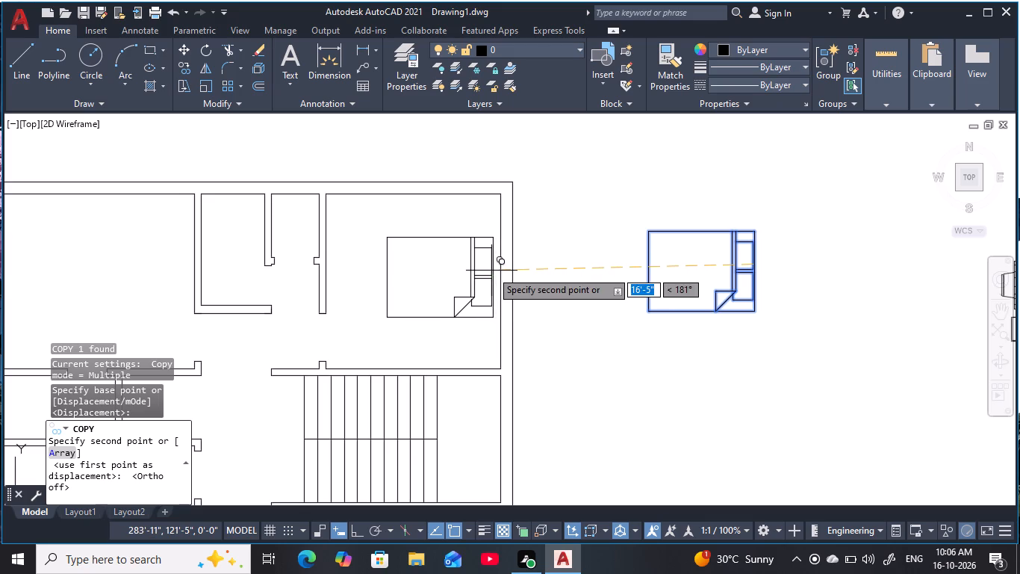
left_click(491, 271)
Place another copy of the bed in the empty space just outside the plan's upper-left room, ending the copy.
scroll(504, 285, "down", 2)
middle_click_drag(520, 285, 688, 246)
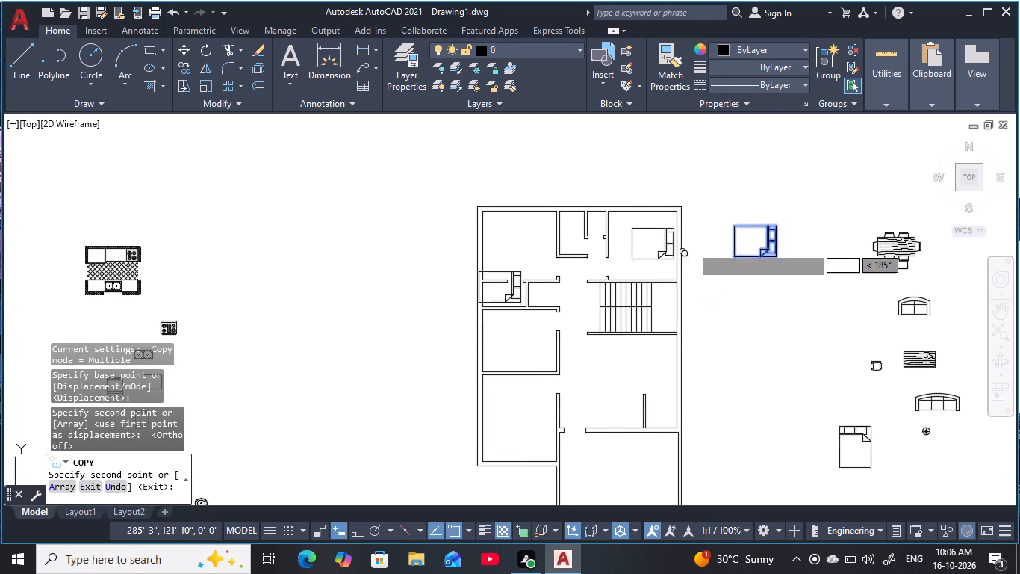
left_click(419, 260)
key("Escape")
key("Escape")
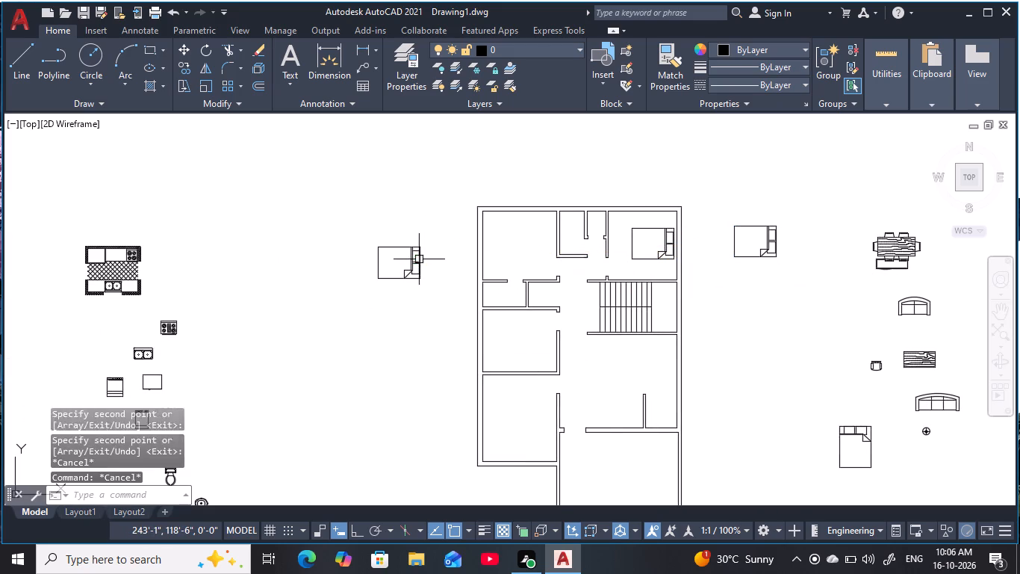
key("Escape")
key("Escape")
Rotate the bed outside the upper-left room 180 degrees with Ortho on, so its pillows face left.
left_click(419, 259)
key("r")
type("O")
key("space")
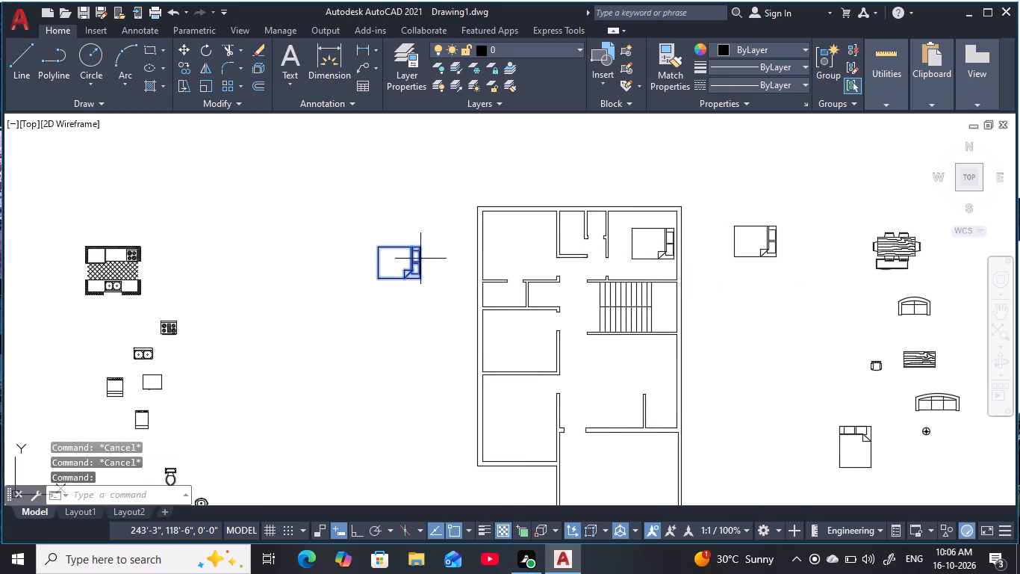
left_click(420, 259)
key("F8")
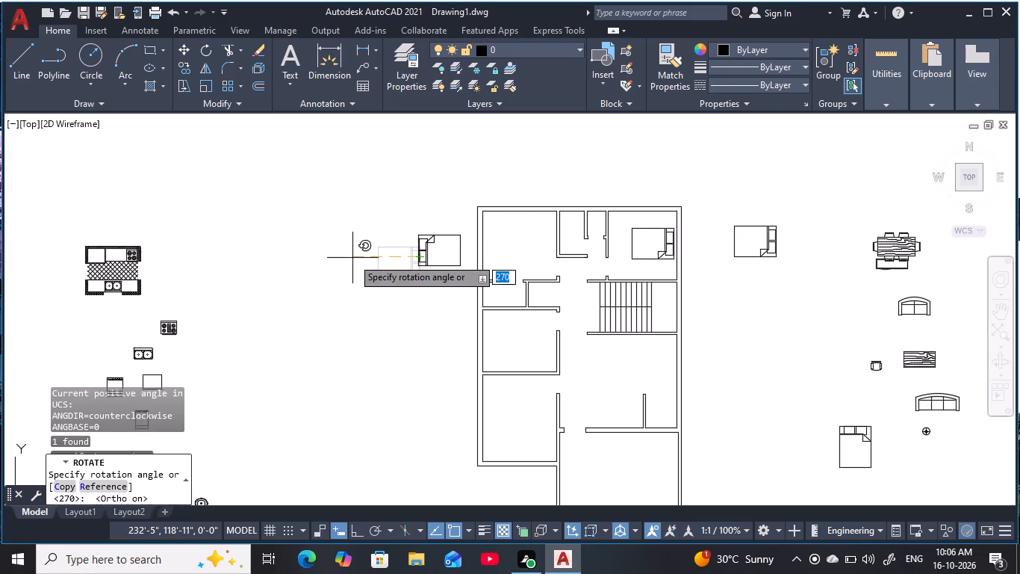
left_click(352, 258)
key("Escape")
key("Escape")
key("Escape")
Move the left-facing bed with Ortho off into the upper-left room, setting its headboard against the left wall.
left_click(423, 257)
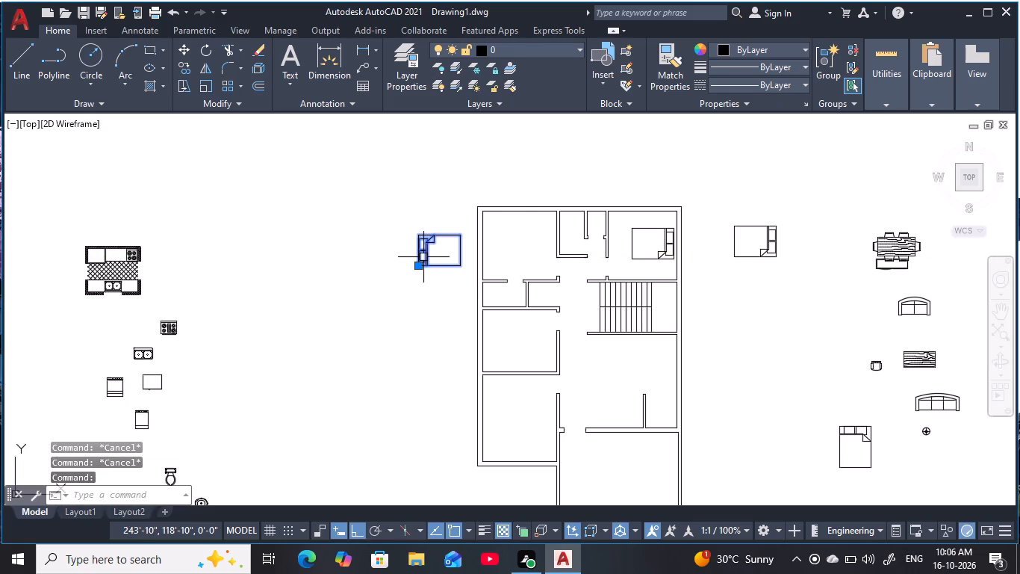
type("M")
key("space")
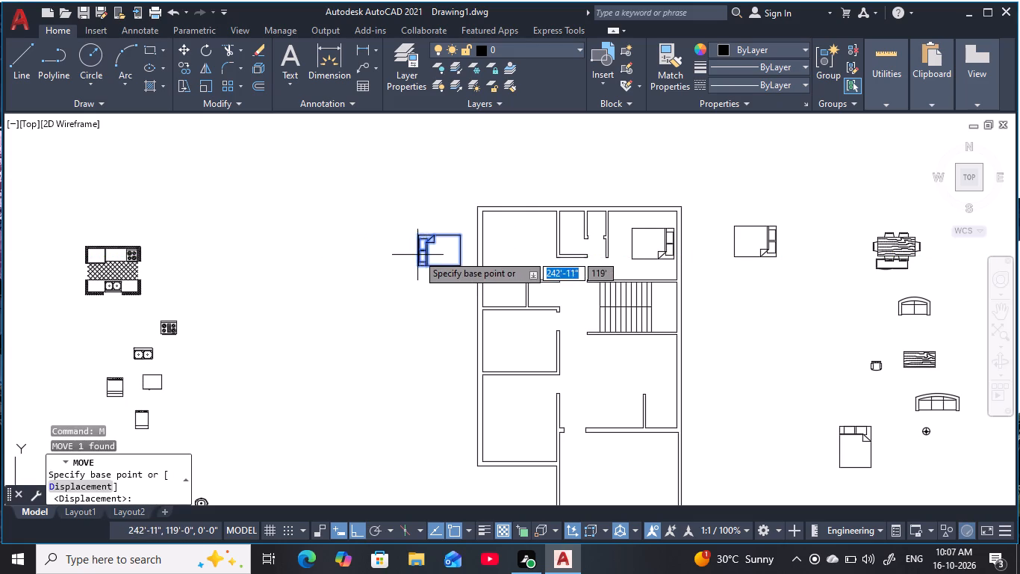
scroll(417, 251, "up", 3)
left_click(420, 250)
scroll(575, 250, "down", 1)
middle_click_drag(575, 250, 476, 256)
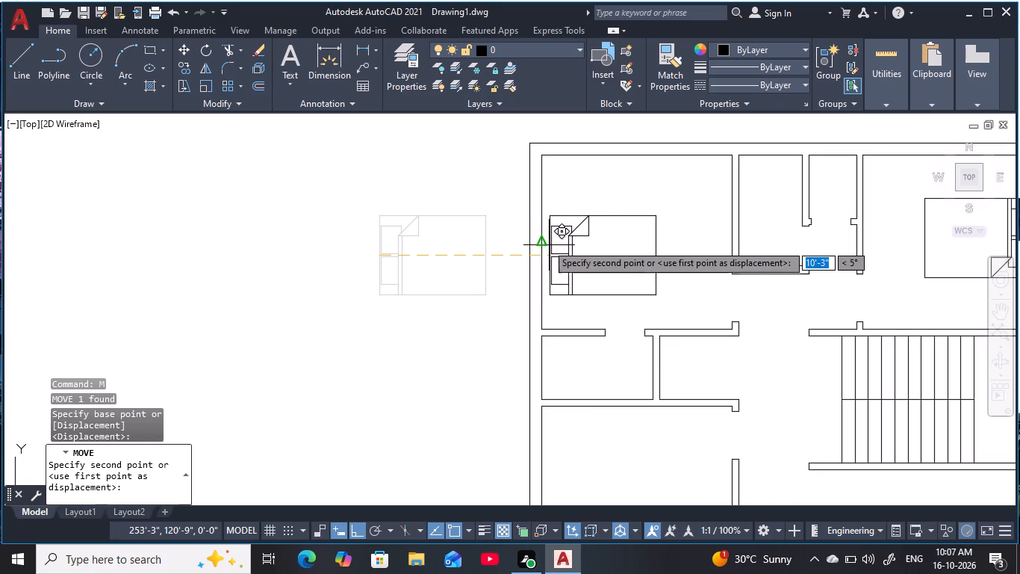
key("F8")
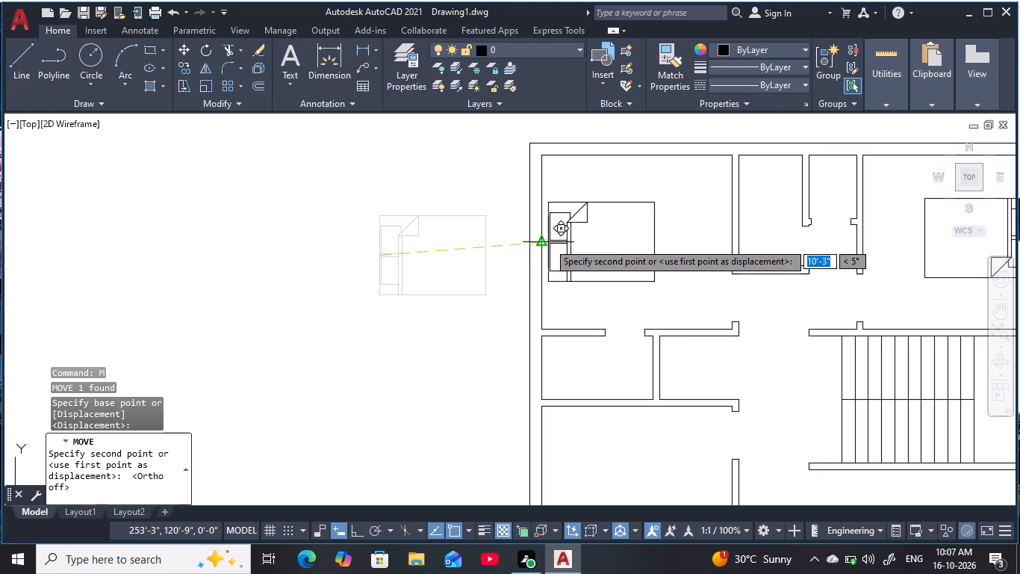
left_click(548, 242)
Move the upper-left room's bed slightly right, leaving a small gap between its headboard and the left wall.
left_click(556, 241)
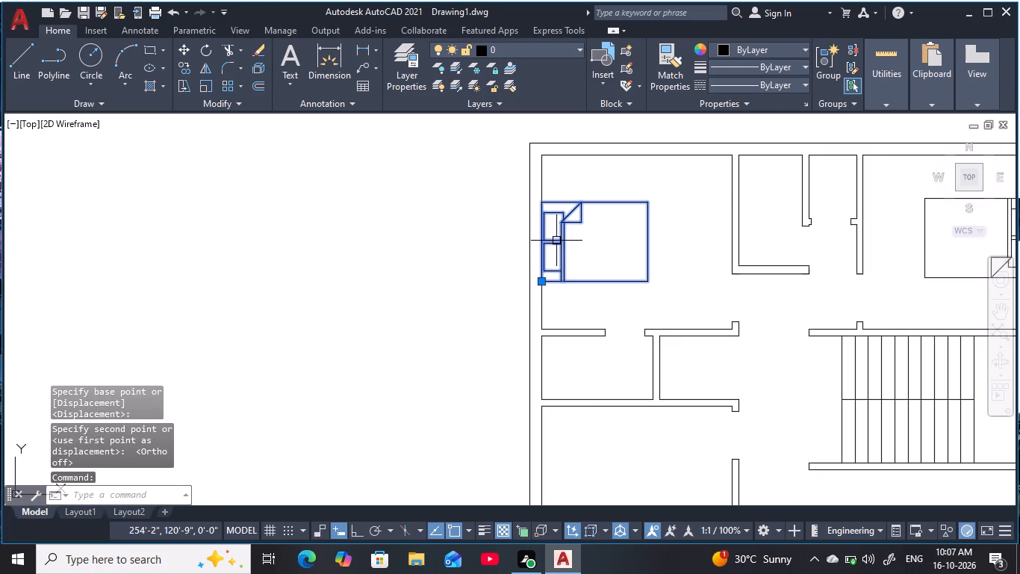
type("M")
key("space")
left_click(556, 239)
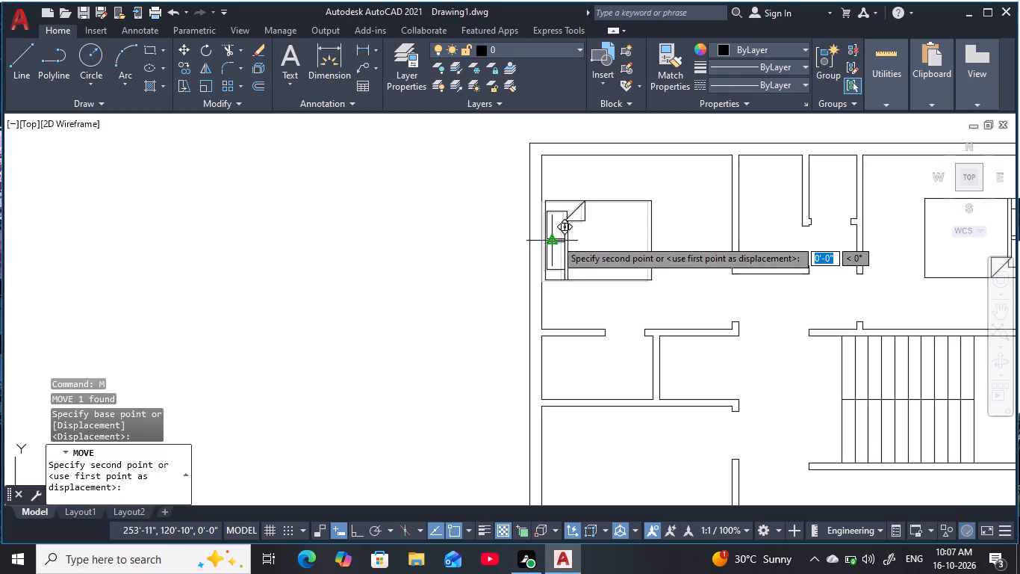
left_click(557, 239)
key("Escape")
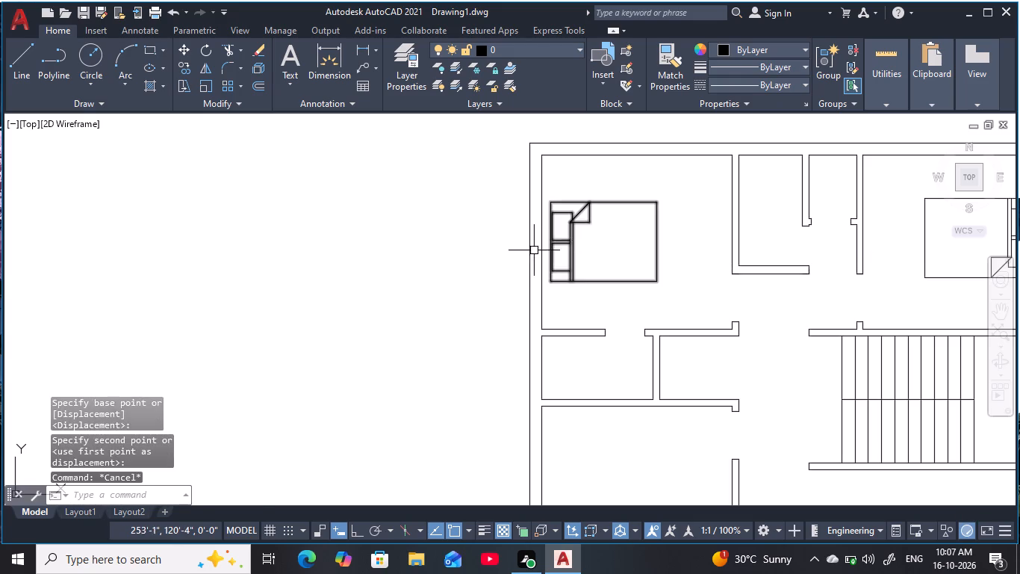
key("Escape")
Copy the upper-left room's bed about 15'-6" straight down into the middle-left room.
scroll(533, 250, "down", 2)
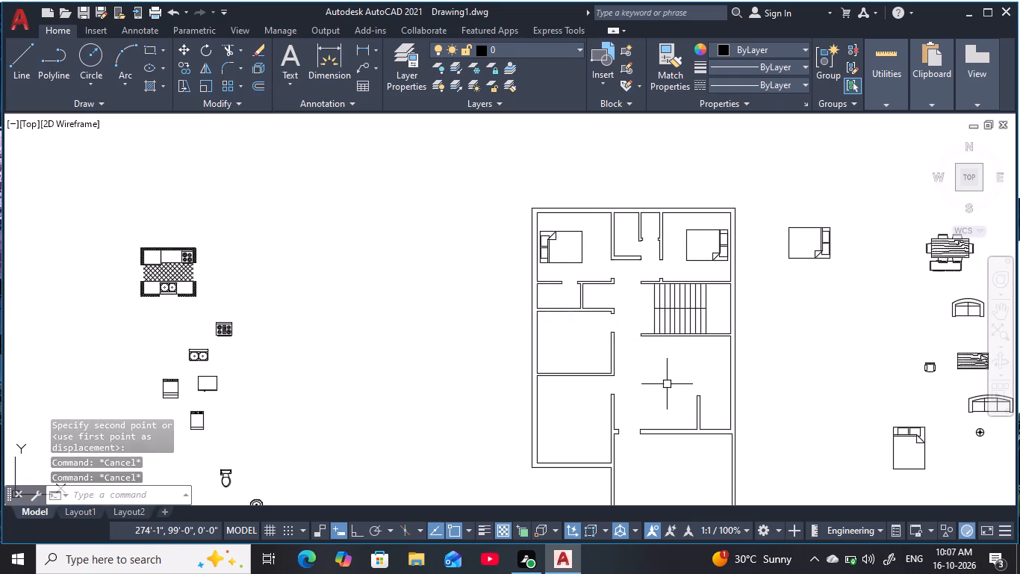
left_click(582, 266)
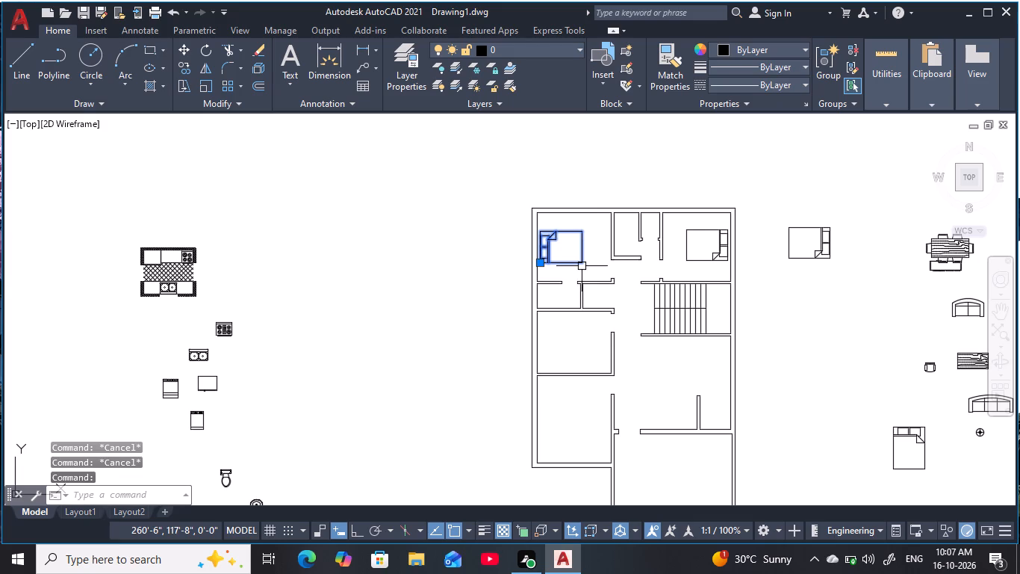
key("c")
key("o")
key("space")
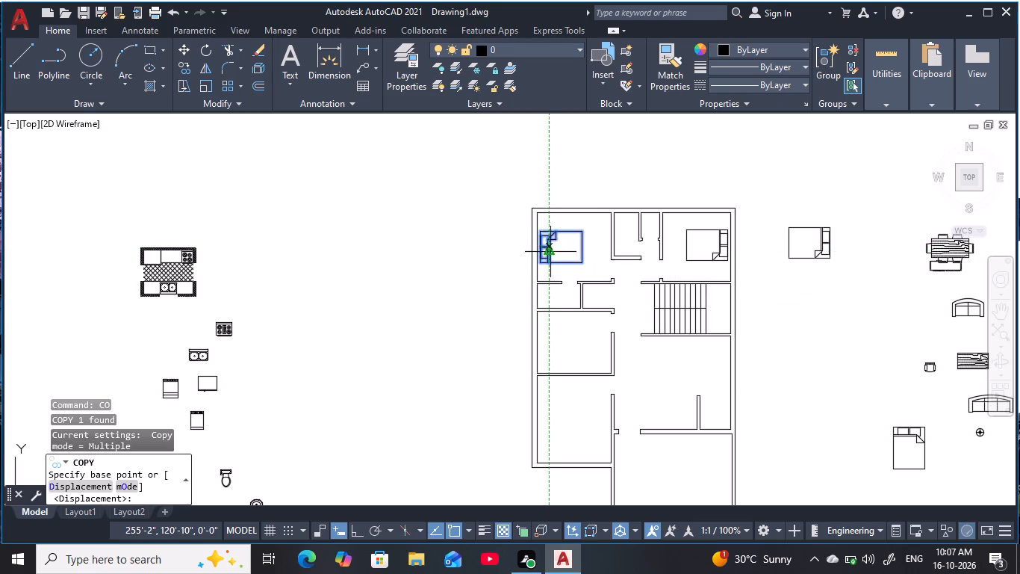
left_click(550, 252)
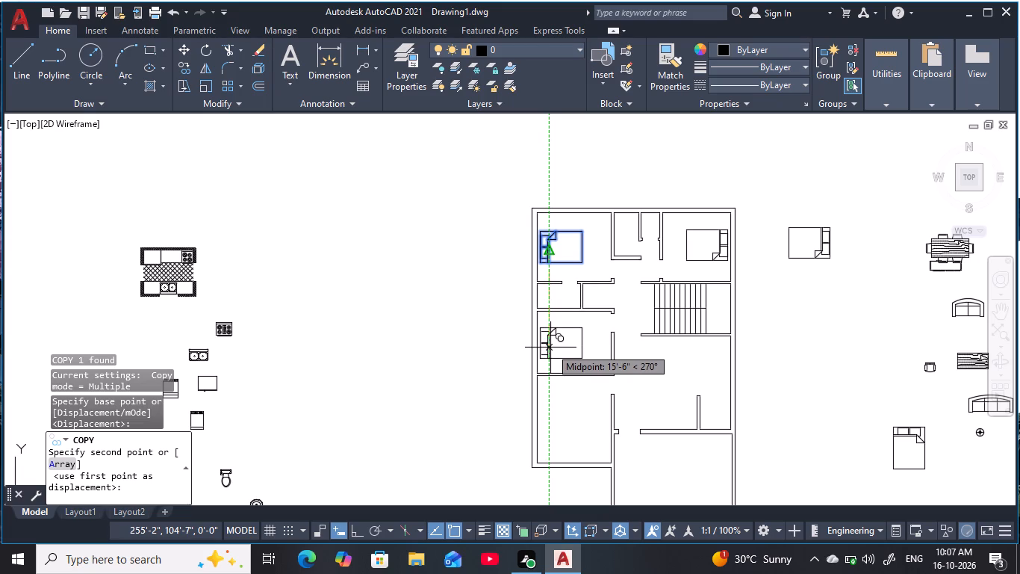
left_click(550, 348)
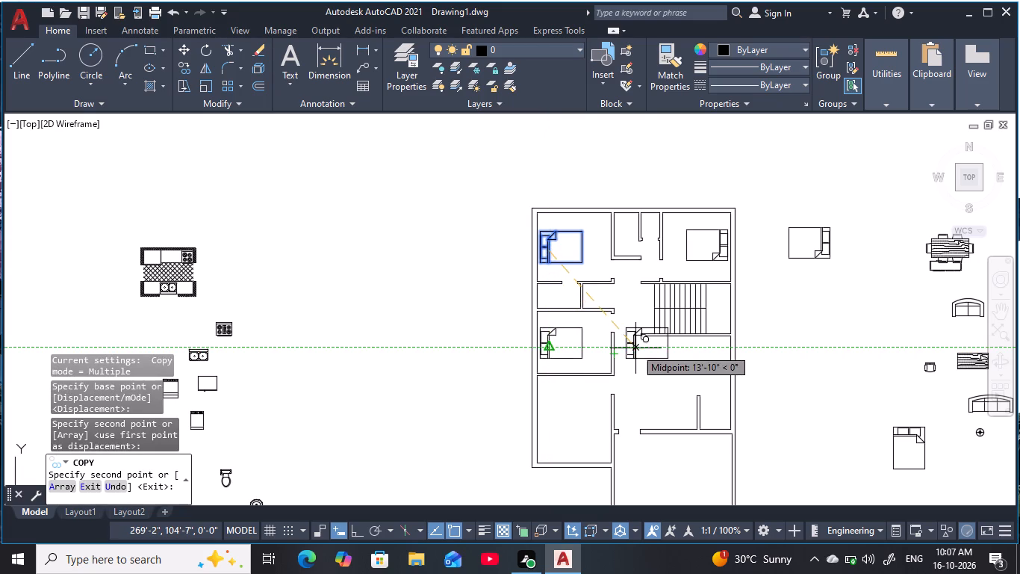
key("Escape")
key("Escape")
key("Escape")
key("Escape")
key("Escape")
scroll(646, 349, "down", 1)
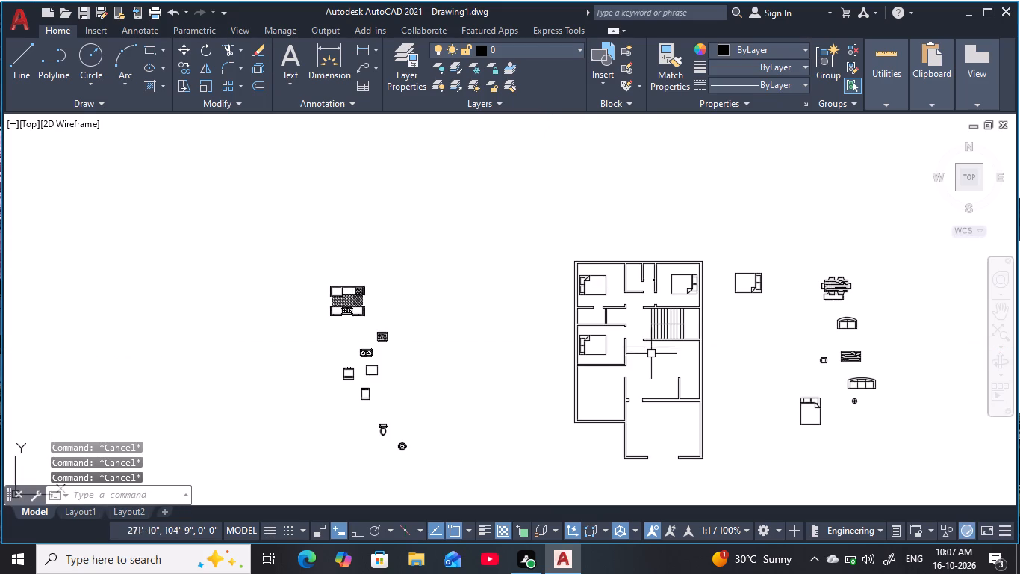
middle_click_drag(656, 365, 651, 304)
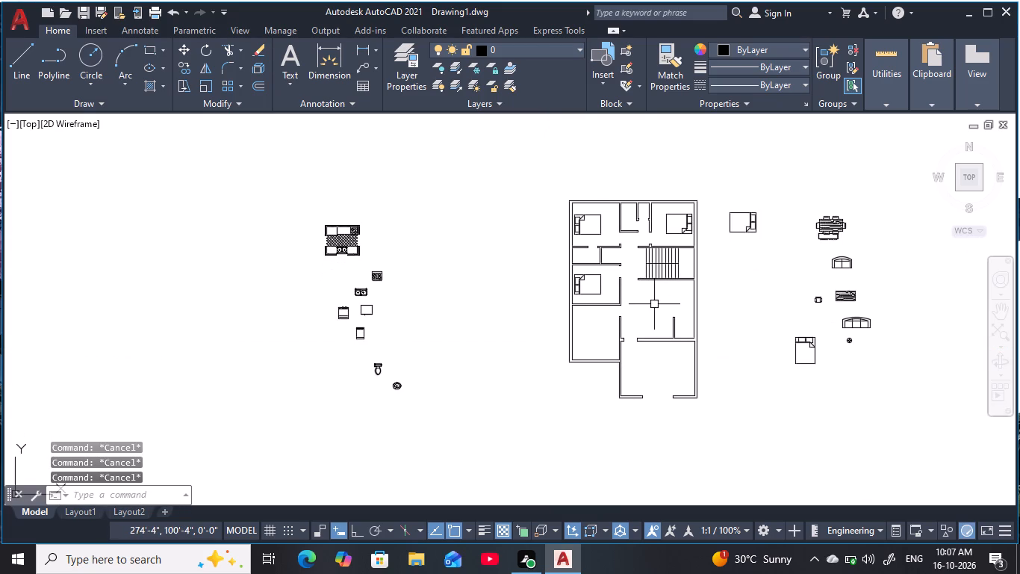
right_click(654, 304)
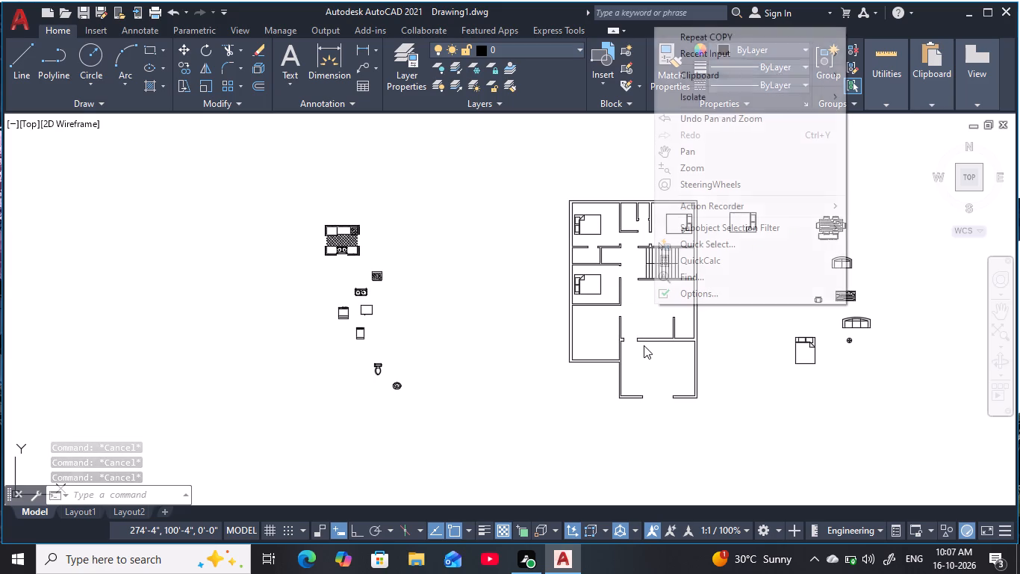
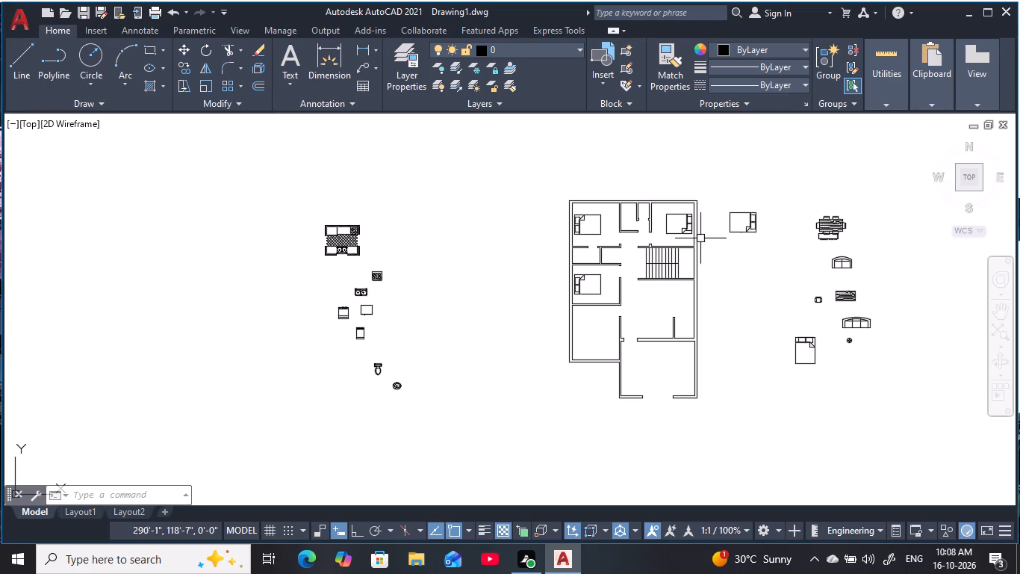
Copy the toilet block into the narrow top-centre bathroom, centring its tank near the upper wall.
scroll(723, 301, "up", 1)
middle_click_drag(723, 299, 697, 317)
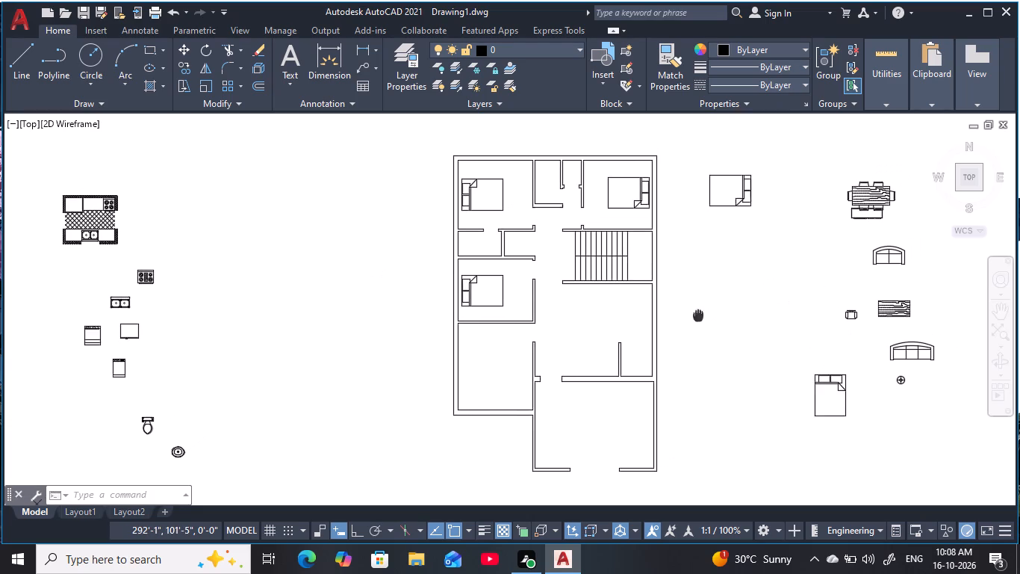
middle_click_drag(697, 317, 697, 318)
key("Escape")
key("Escape")
key("Escape")
key("Escape")
key("Escape")
key("Escape")
key("Escape")
key("Escape")
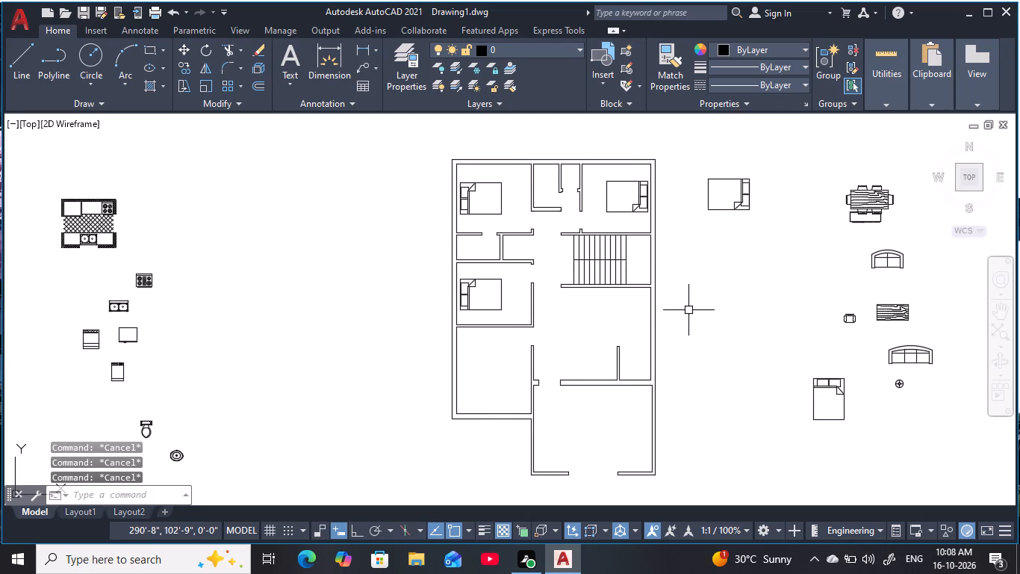
key("Escape")
key("Escape")
left_click(148, 432)
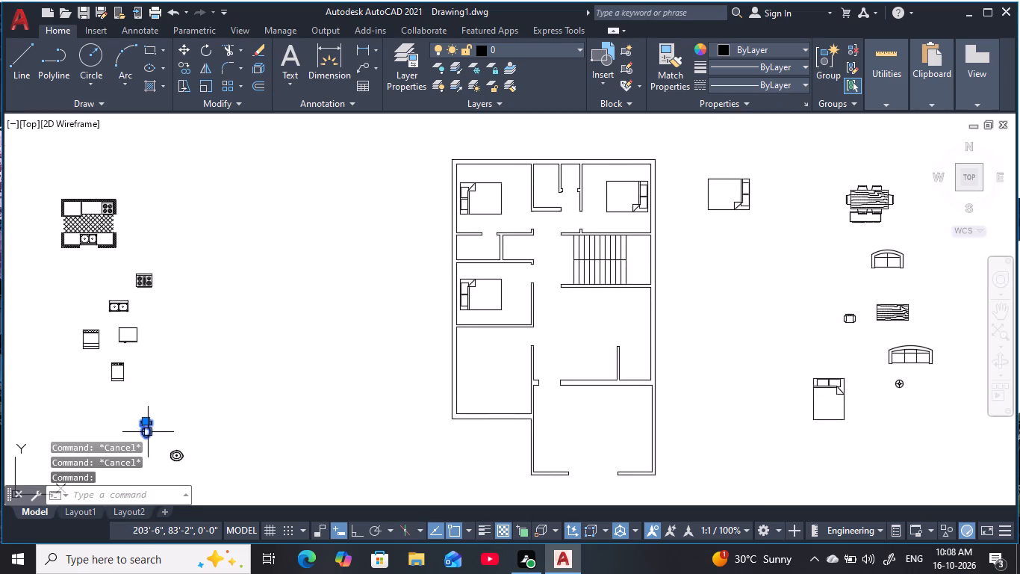
type("CO")
key("space")
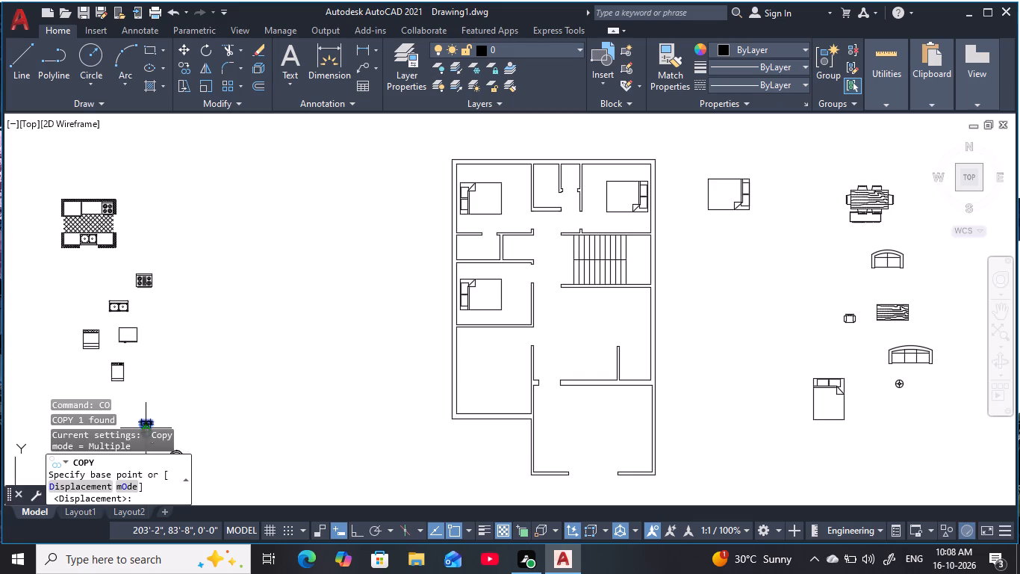
left_click(146, 423)
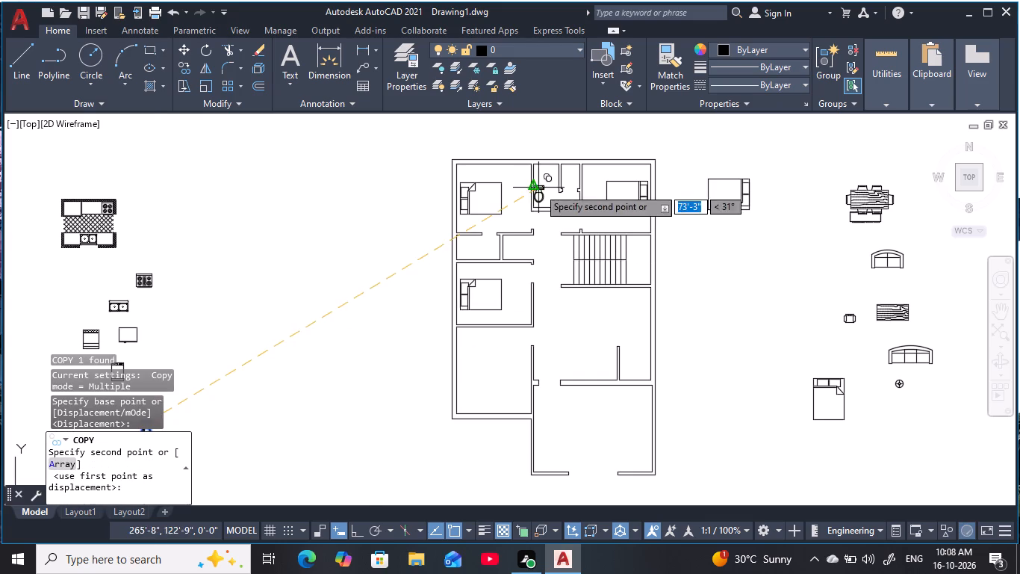
scroll(591, 182, "up", 3)
middle_click_drag(565, 173, 585, 226)
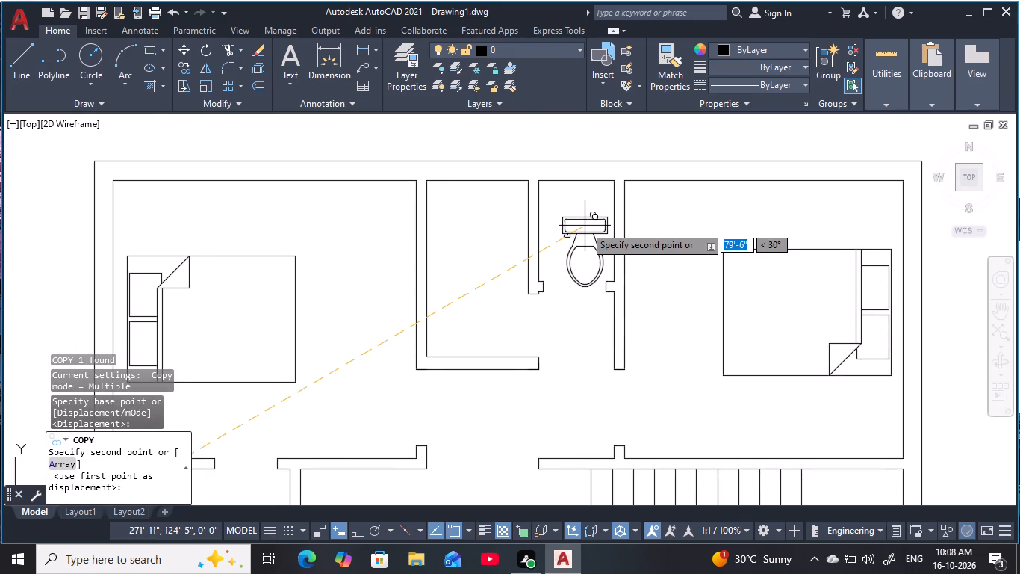
scroll(576, 211, "up", 2)
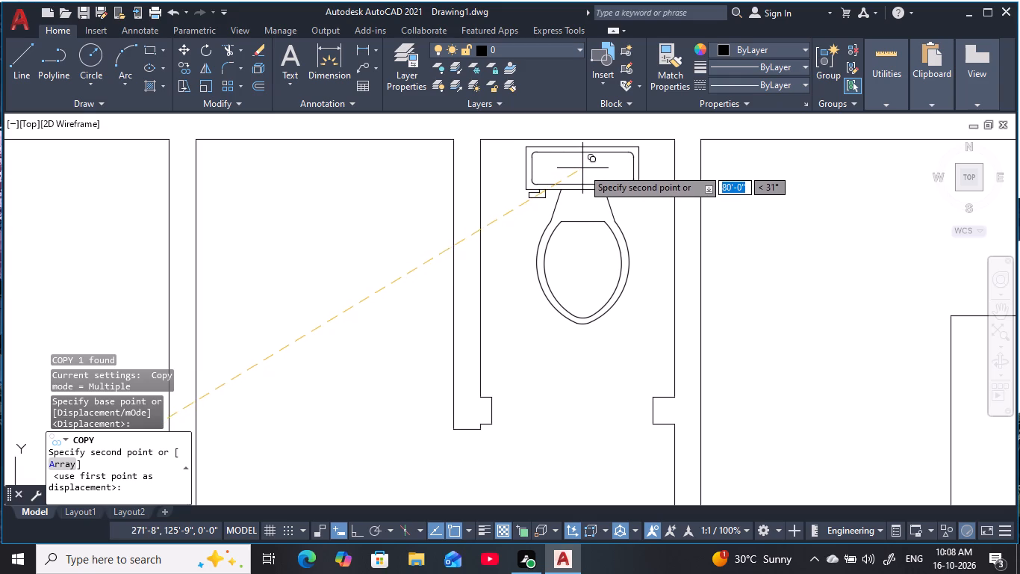
left_click(582, 165)
scroll(586, 204, "down", 1)
key("Escape")
scroll(588, 225, "down", 1)
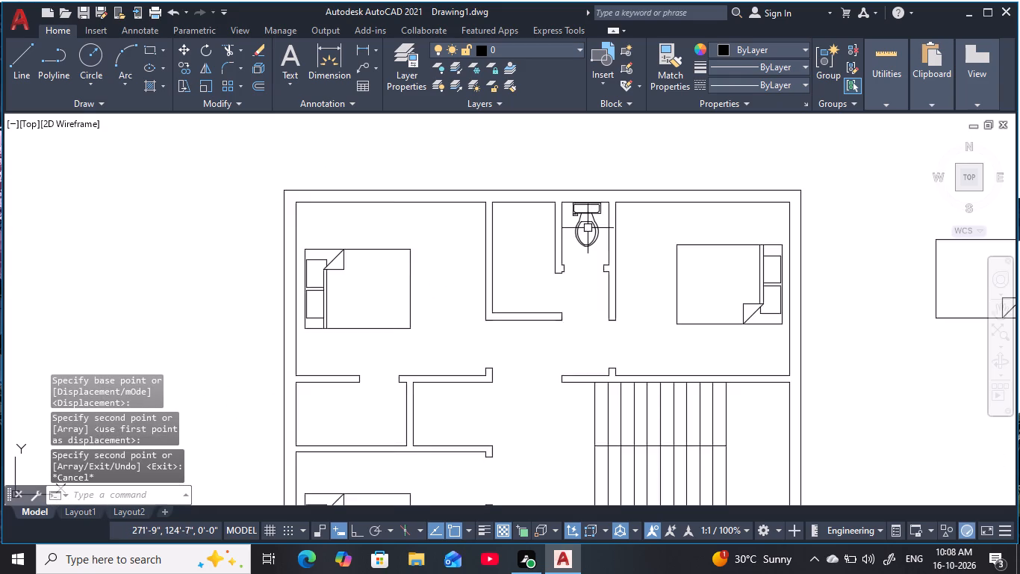
scroll(588, 230, "down", 2)
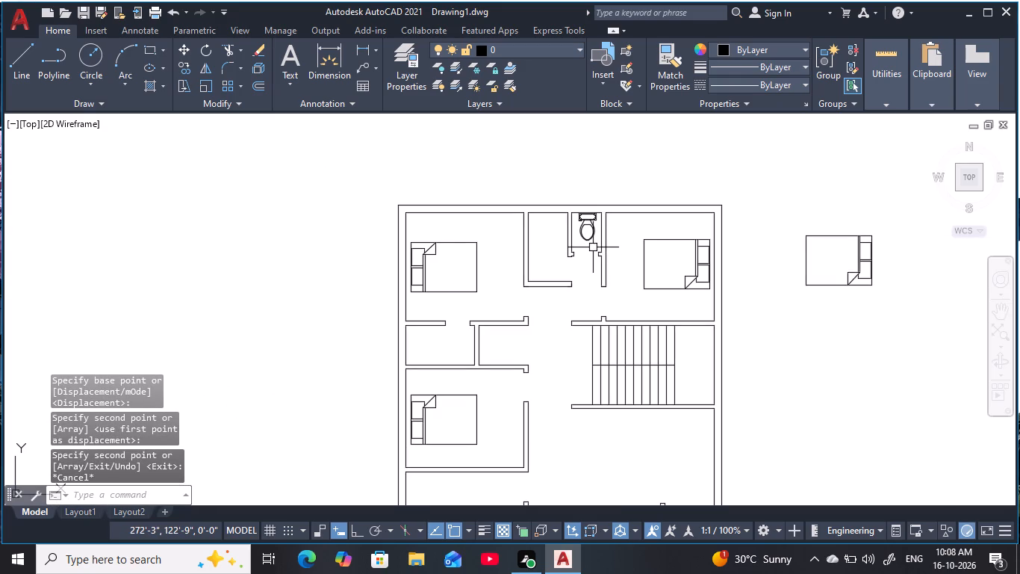
key("Escape")
key("Escape")
key("Escape")
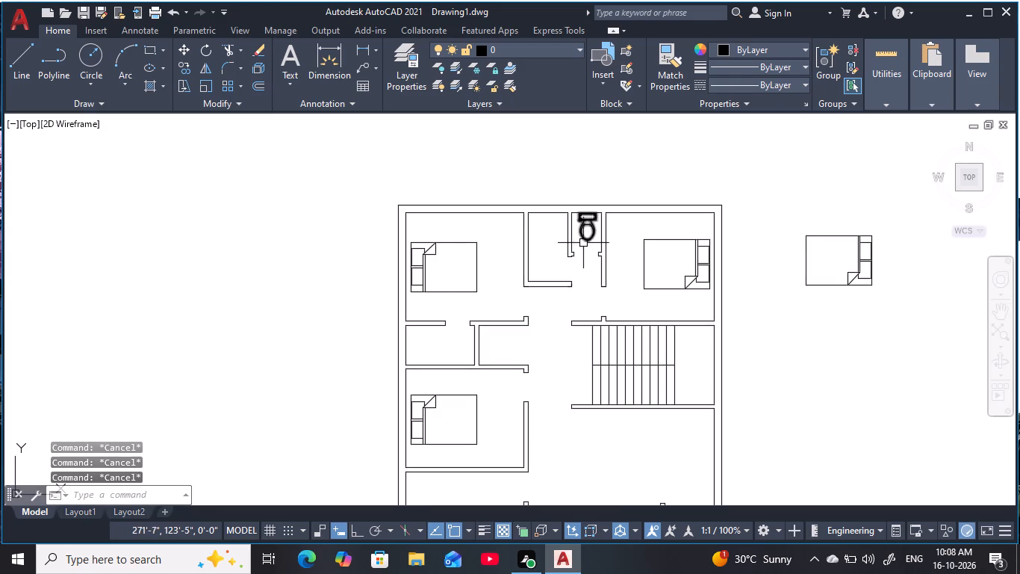
key("Escape")
key("Escape")
key("Escape")
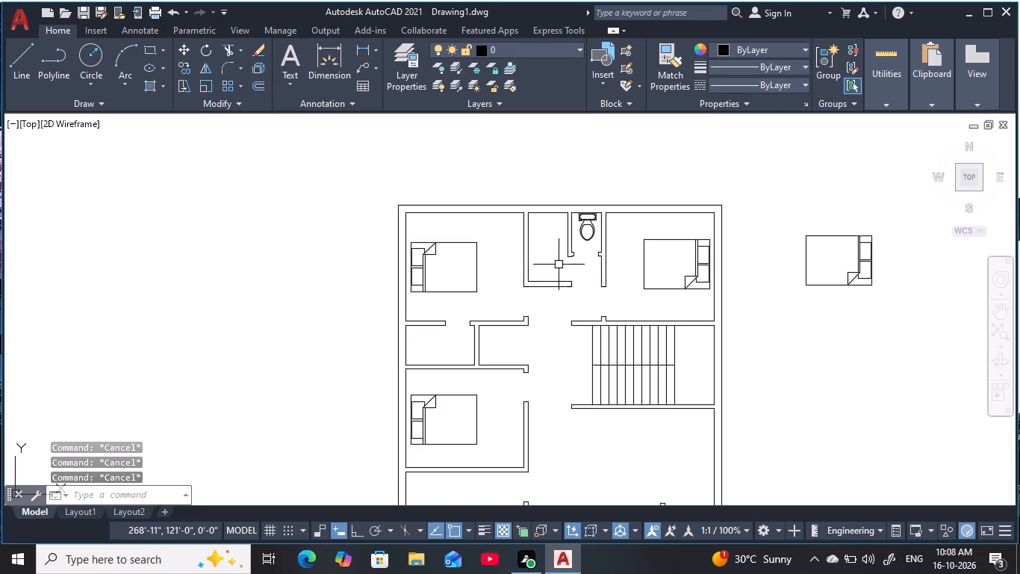
Rotate the original toilet outside the plan 90 degrees with Ortho on, so its bowl faces right.
scroll(528, 283, "down", 2)
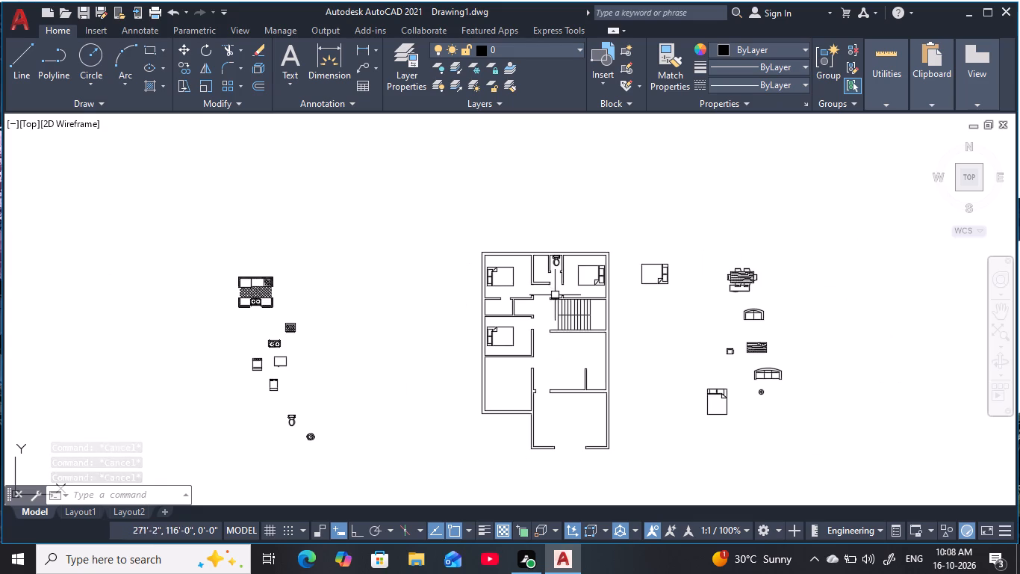
middle_click_drag(554, 309, 569, 260)
key("Escape")
key("Escape")
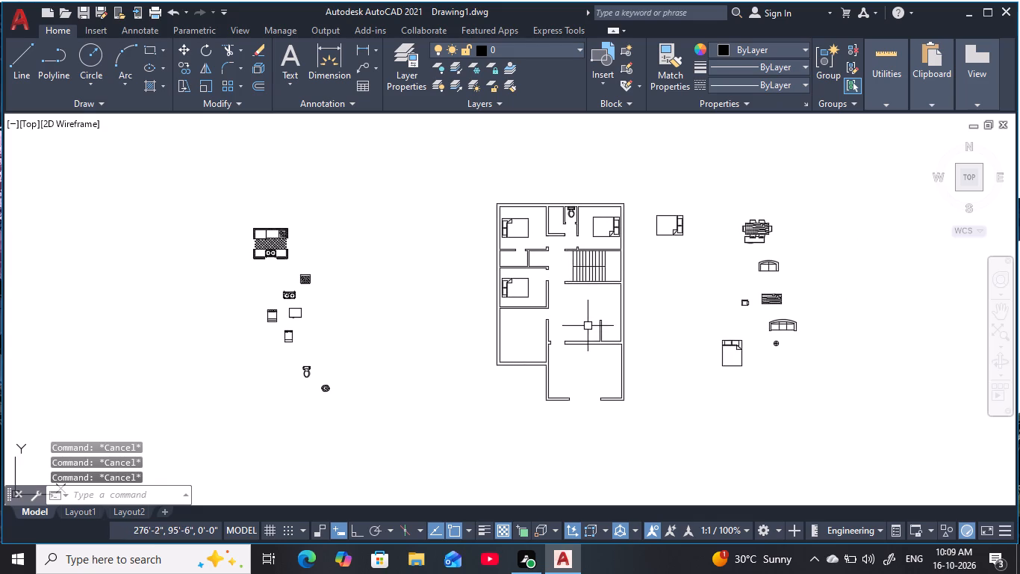
key("Escape")
key("Escape")
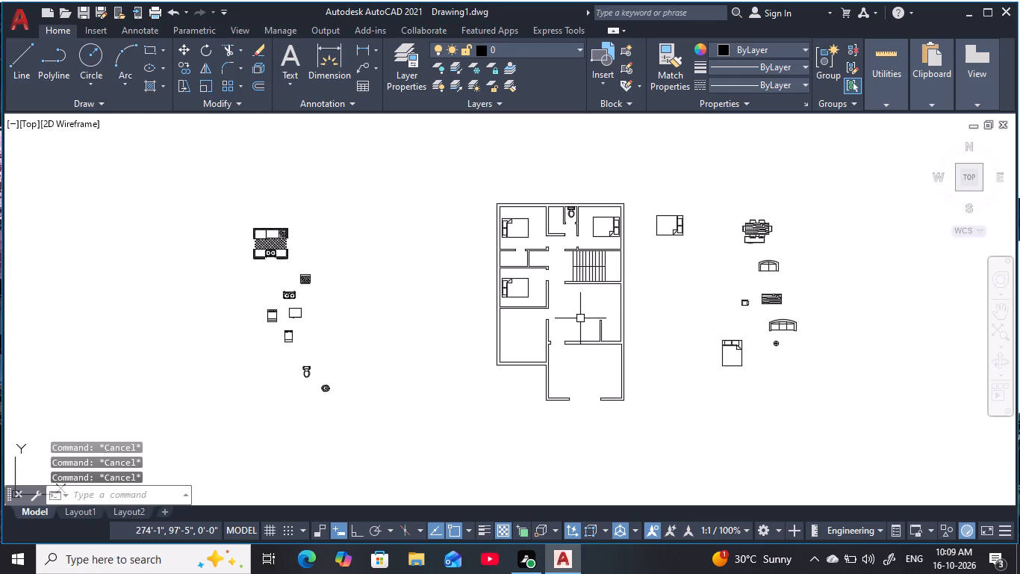
key("Escape")
key("Escape")
middle_click_drag(576, 233, 594, 280)
middle_click_drag(350, 431, 398, 387)
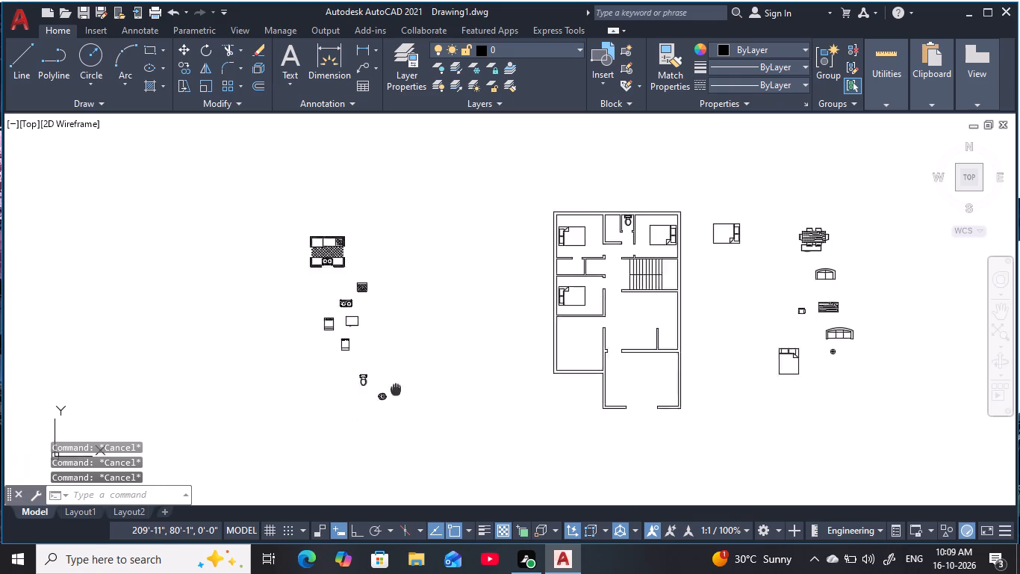
middle_click_drag(398, 387, 405, 383)
scroll(387, 377, "up", 3)
left_click(363, 340)
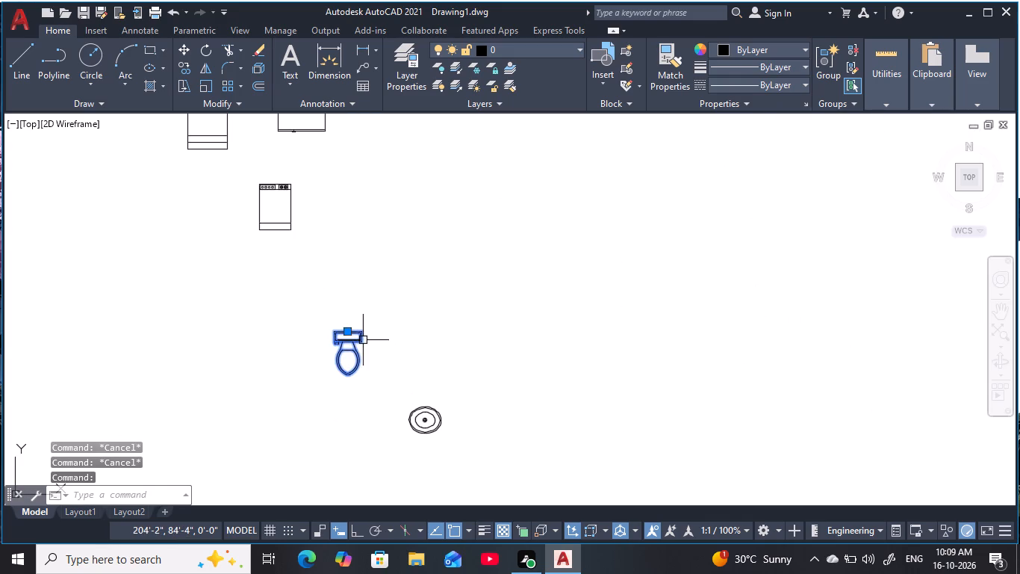
type("RO")
key("space")
left_click(363, 340)
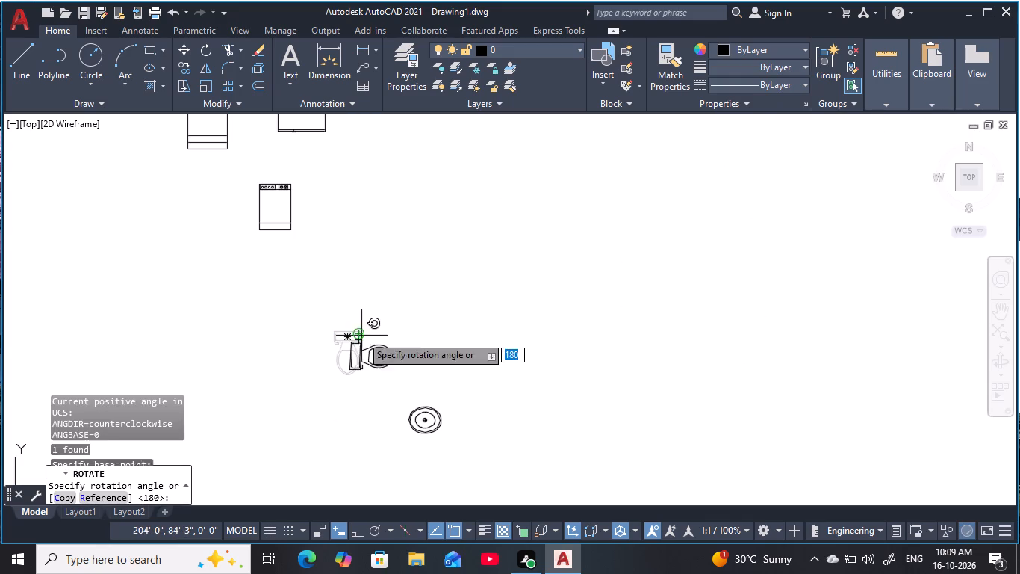
key("F8")
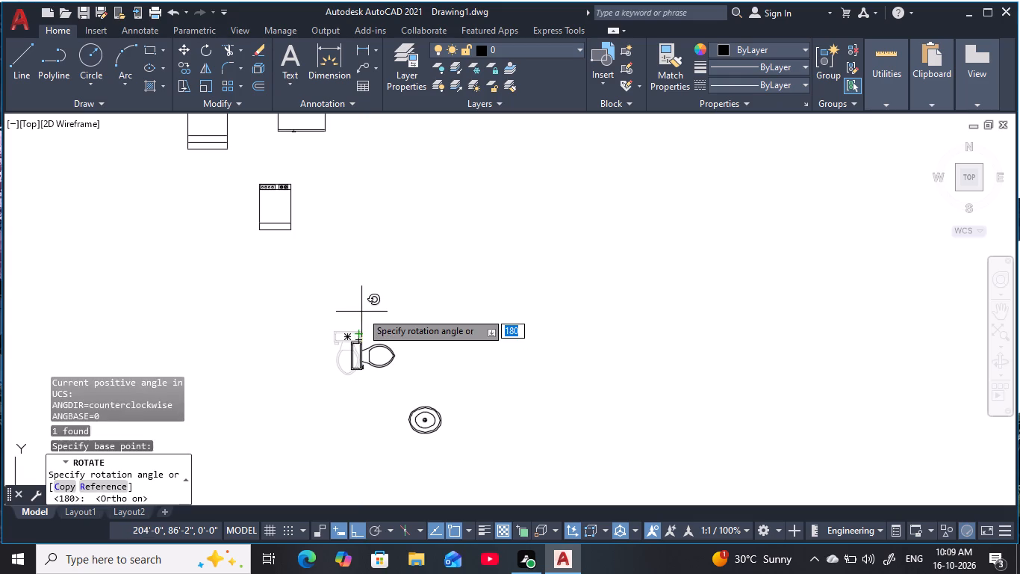
left_click(361, 312)
key("Escape")
key("Escape")
key("Escape")
Move the rotated toilet with Ortho off into the small room between the two left bedrooms, placing its tank by the left wall.
left_click(361, 357)
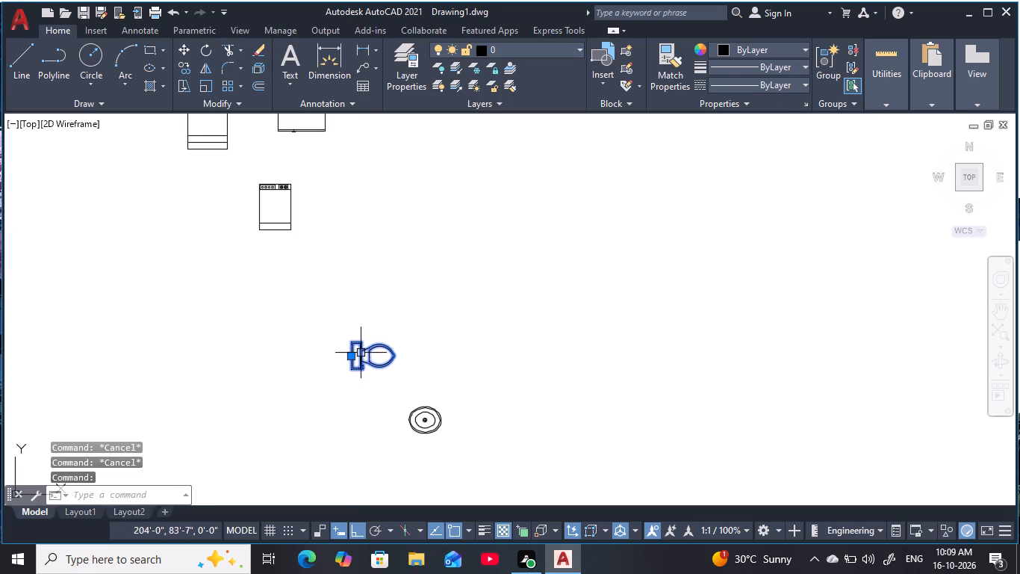
key("m")
key("space")
left_click(355, 359)
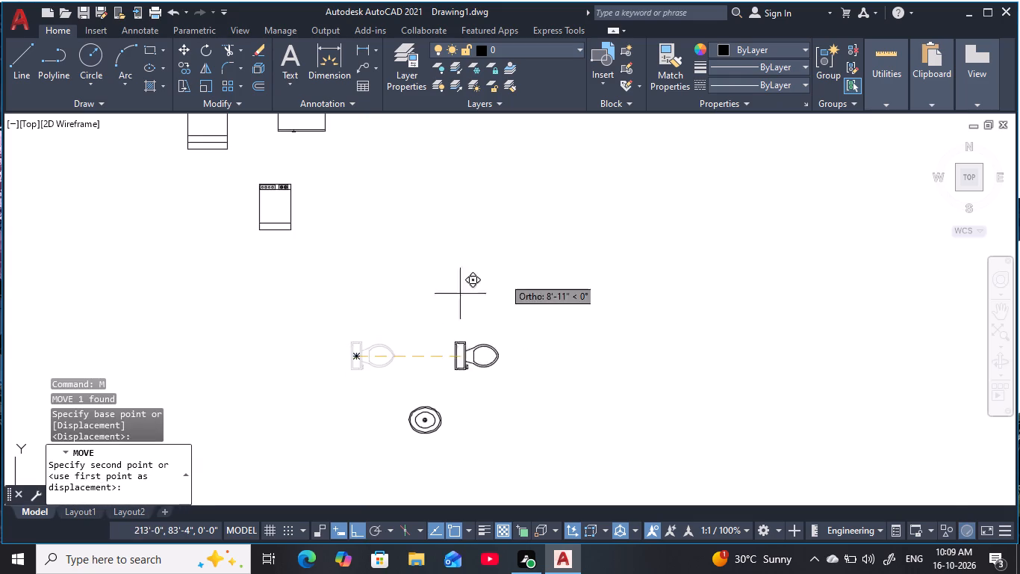
middle_click_drag(512, 274, 446, 323)
key("F8")
scroll(618, 270, "down", 2)
middle_click_drag(623, 266, 472, 386)
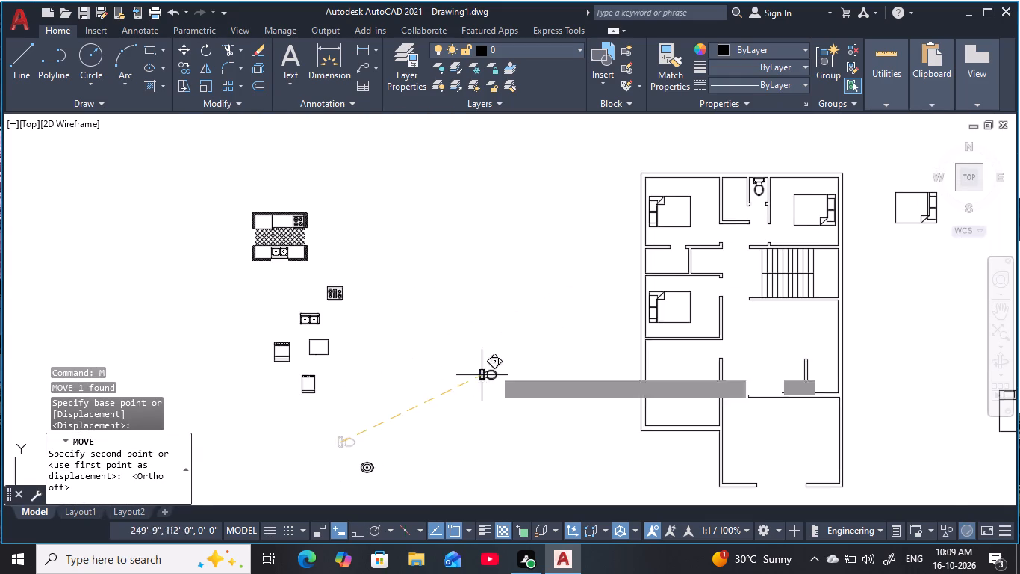
scroll(658, 285, "up", 3)
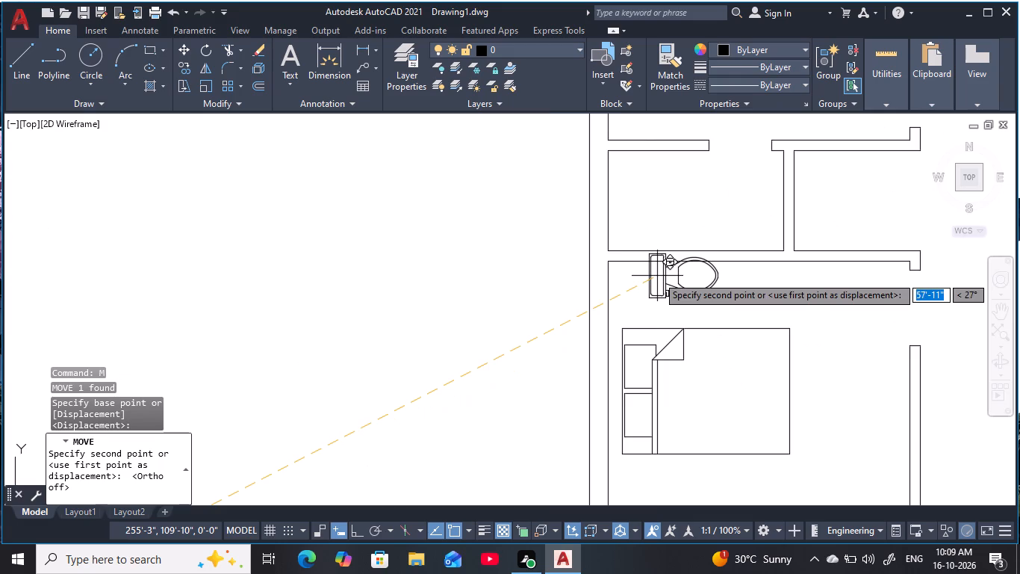
middle_click_drag(657, 276, 650, 354)
scroll(657, 276, "up", 1)
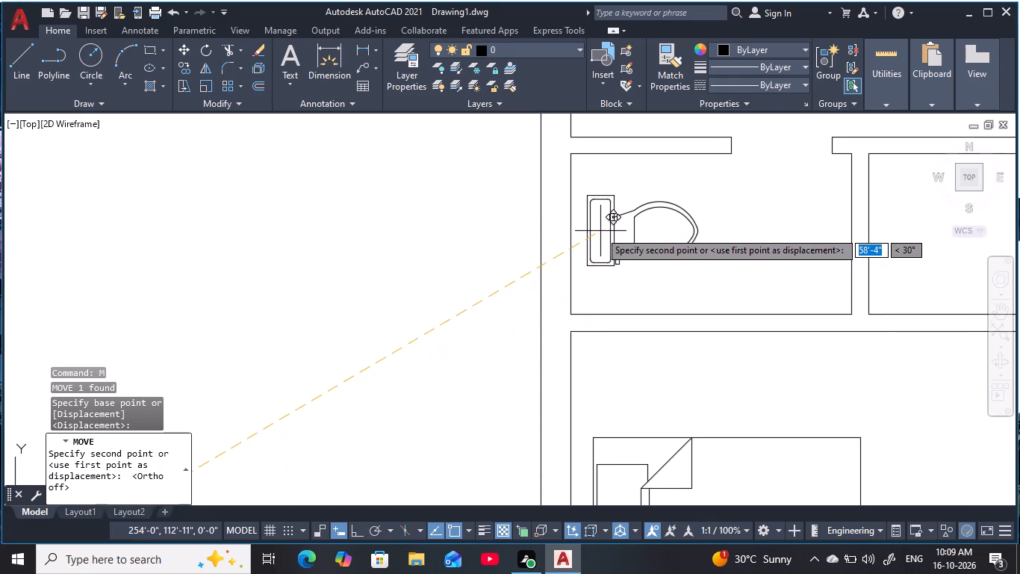
left_click(591, 235)
scroll(656, 277, "down", 3)
middle_click_drag(662, 277, 605, 306)
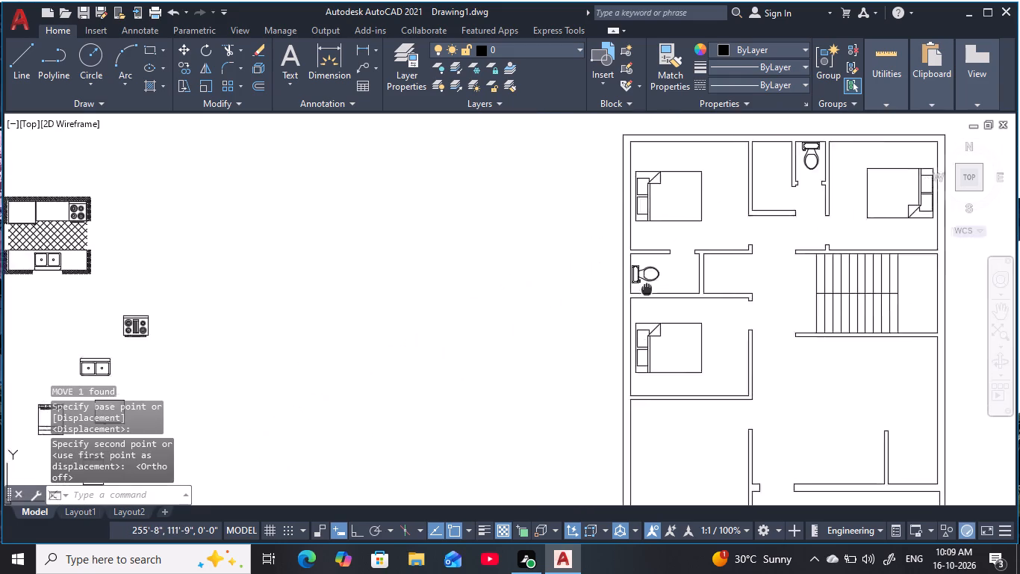
middle_click_drag(605, 306, 602, 306)
key("Escape")
key("Escape")
key("Escape")
key("Escape")
key("Escape")
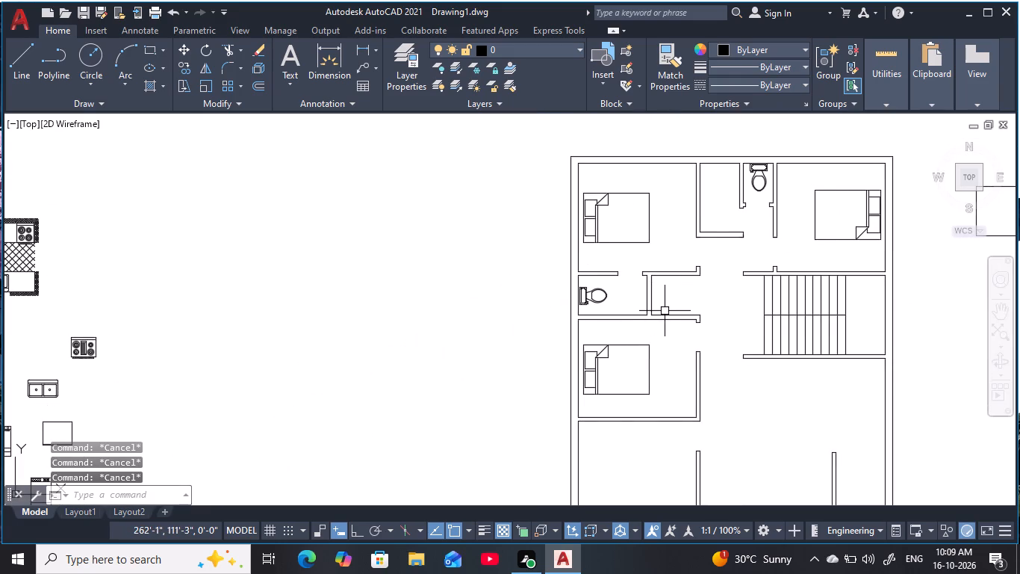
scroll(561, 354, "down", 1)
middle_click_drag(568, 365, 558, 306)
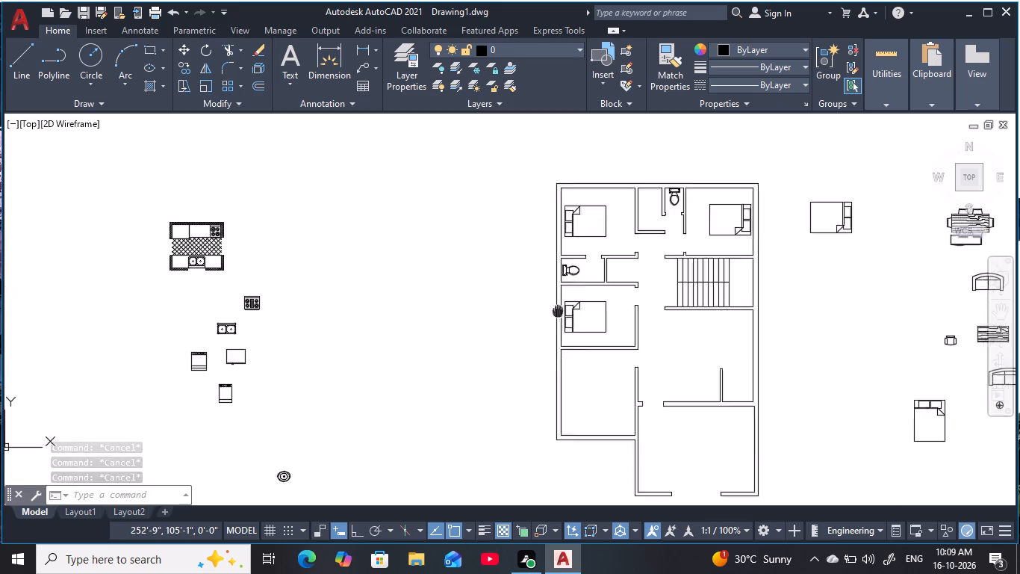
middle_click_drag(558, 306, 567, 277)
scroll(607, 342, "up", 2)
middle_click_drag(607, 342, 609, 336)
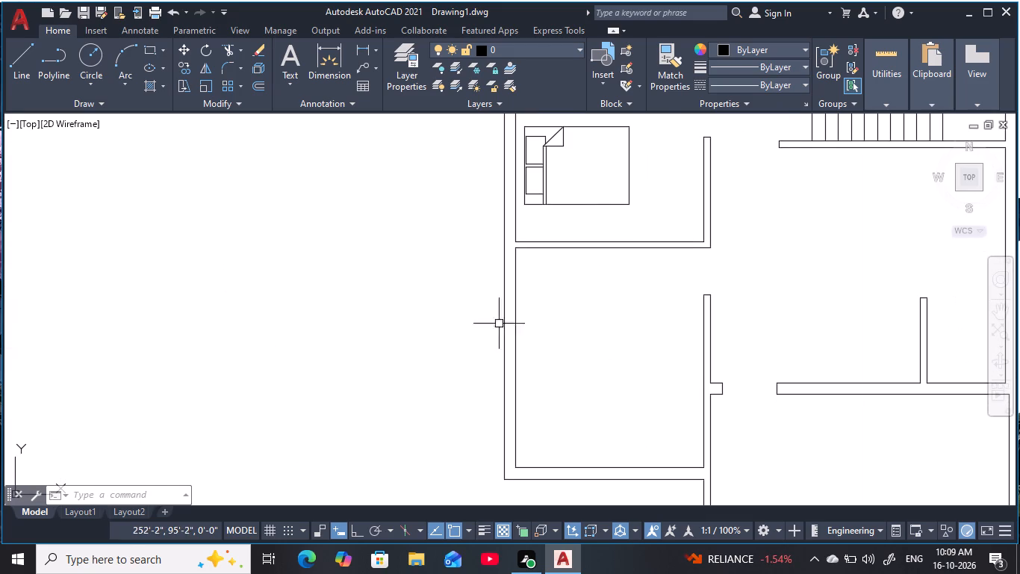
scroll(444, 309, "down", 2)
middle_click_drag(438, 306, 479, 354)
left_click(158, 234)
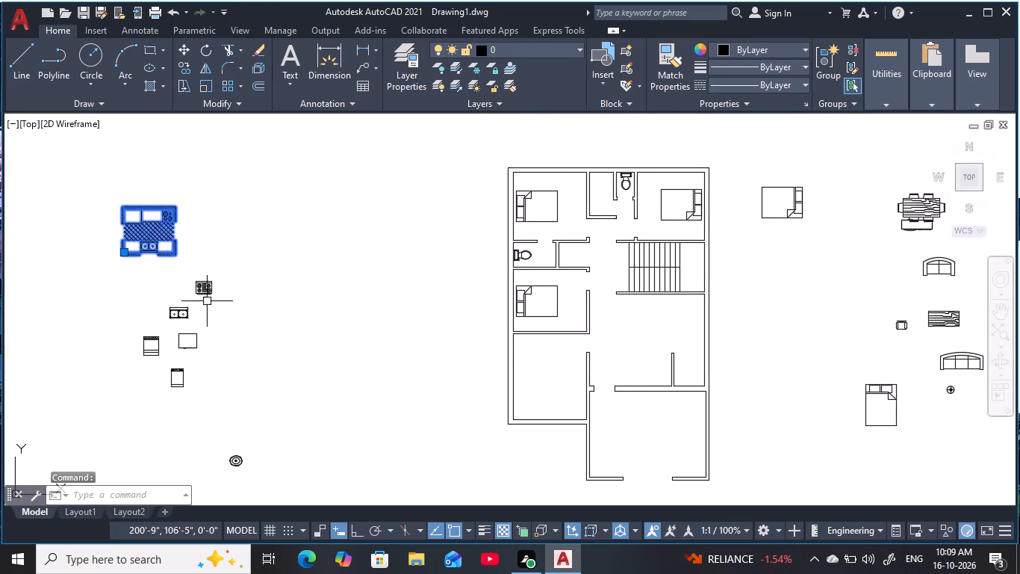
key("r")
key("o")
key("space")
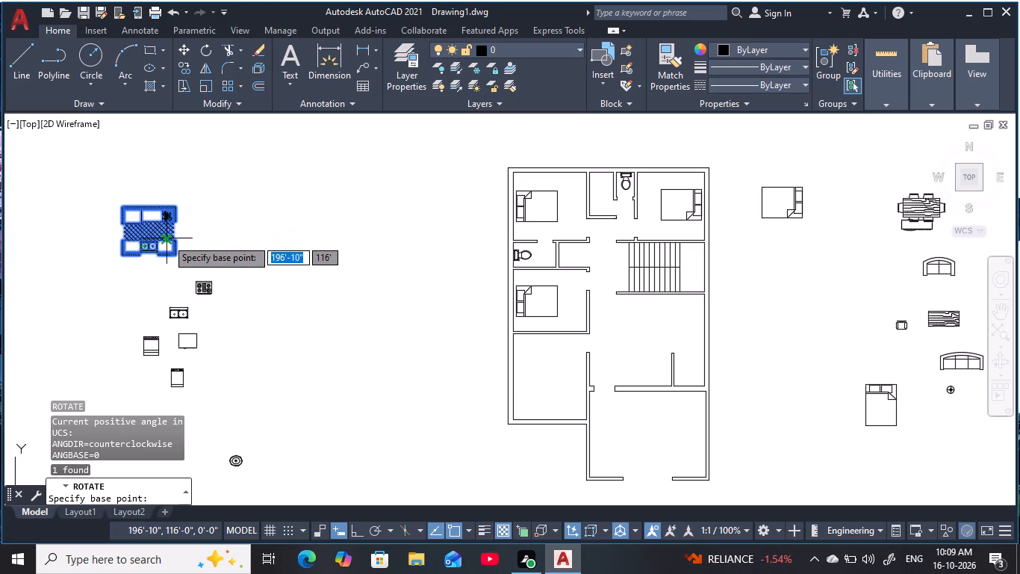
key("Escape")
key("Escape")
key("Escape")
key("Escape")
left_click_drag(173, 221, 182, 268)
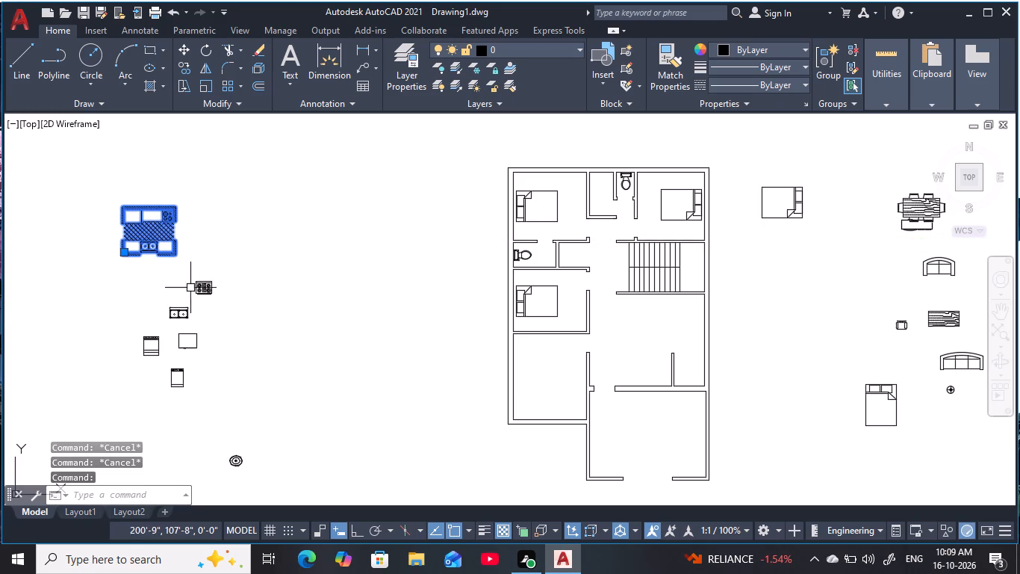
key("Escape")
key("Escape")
Rotate the kitchen block outside the plan 180 degrees with Ortho on, so its sink counter is on the upper side.
left_click(167, 211)
type("RO")
key("space")
left_click(169, 210)
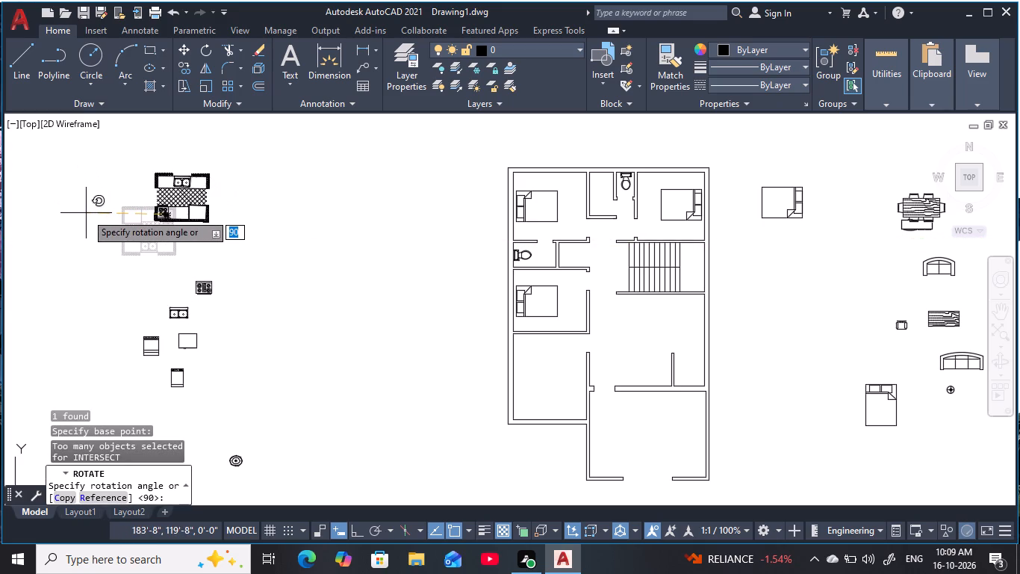
key("F8")
left_click(87, 217)
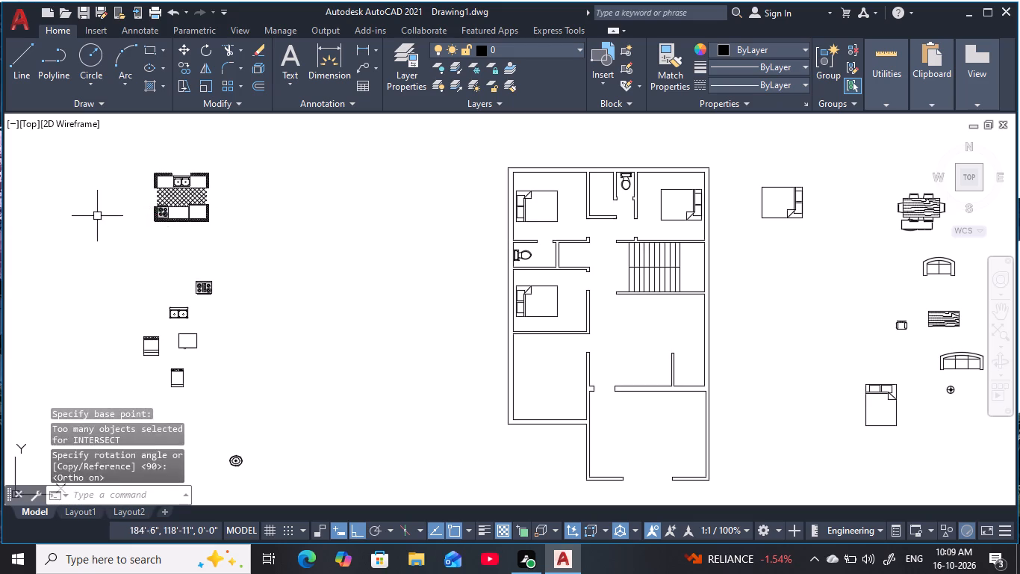
key("Escape")
key("Escape")
key("Escape")
Move the rotated kitchen block with Ortho off into the lower-left room, setting its stove counter just above the bottom wall.
left_click(180, 191)
type("M")
key("space")
left_click_drag(183, 194, 187, 205)
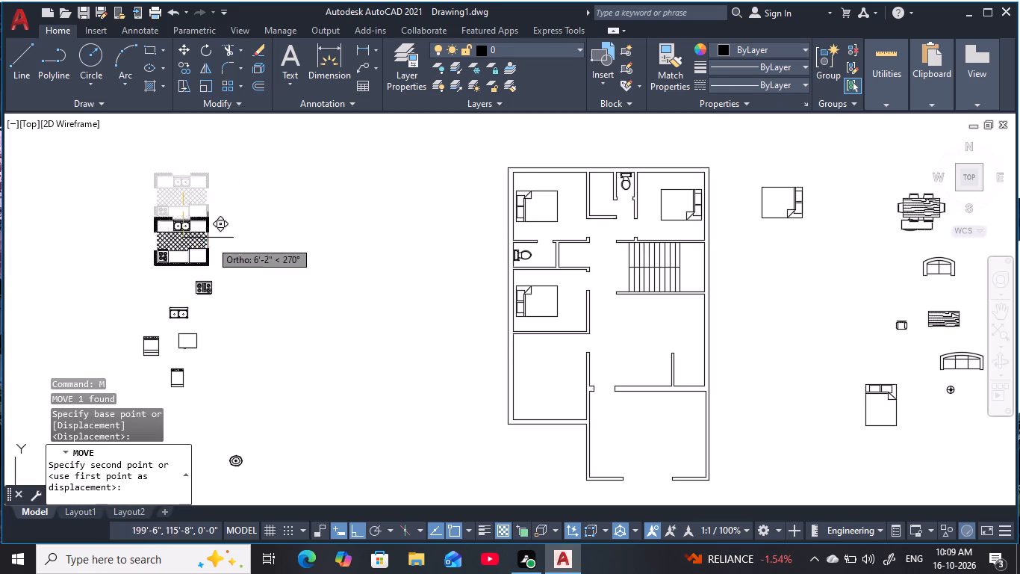
key("F8")
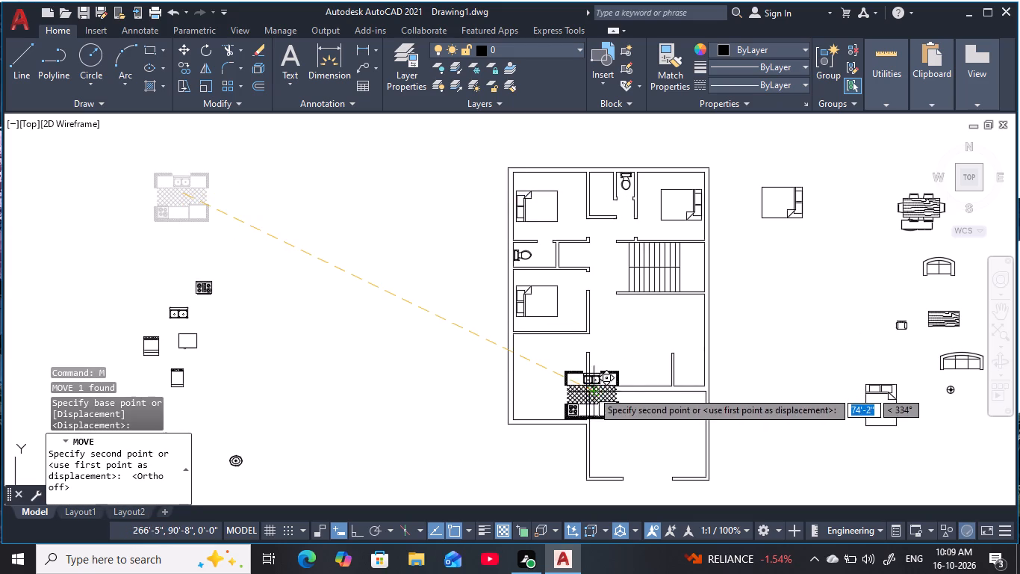
scroll(555, 364, "up", 2)
middle_click_drag(556, 386, 596, 267)
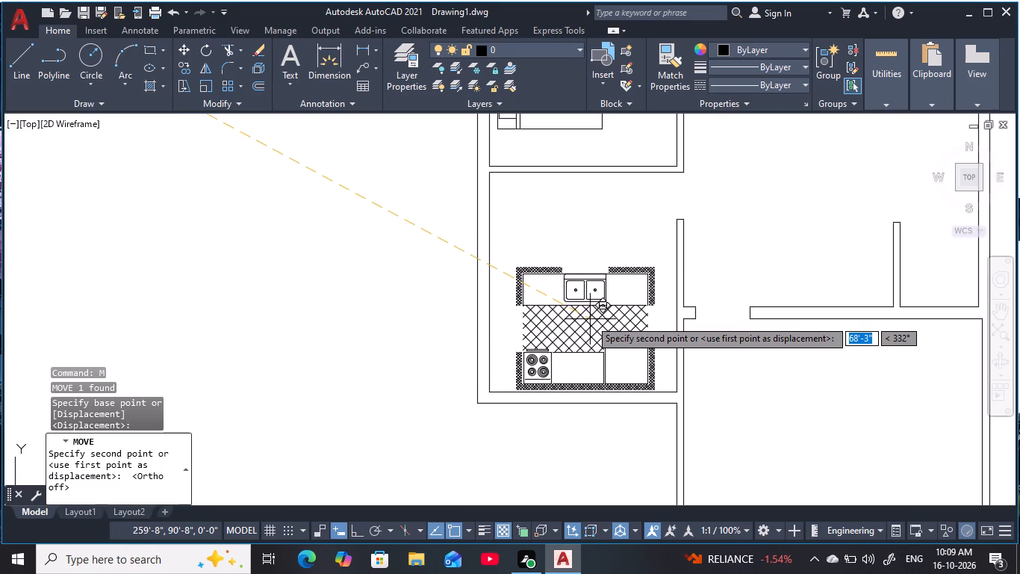
left_click(589, 319)
key("Escape")
key("Escape")
key("Escape")
key("Escape")
key("Escape")
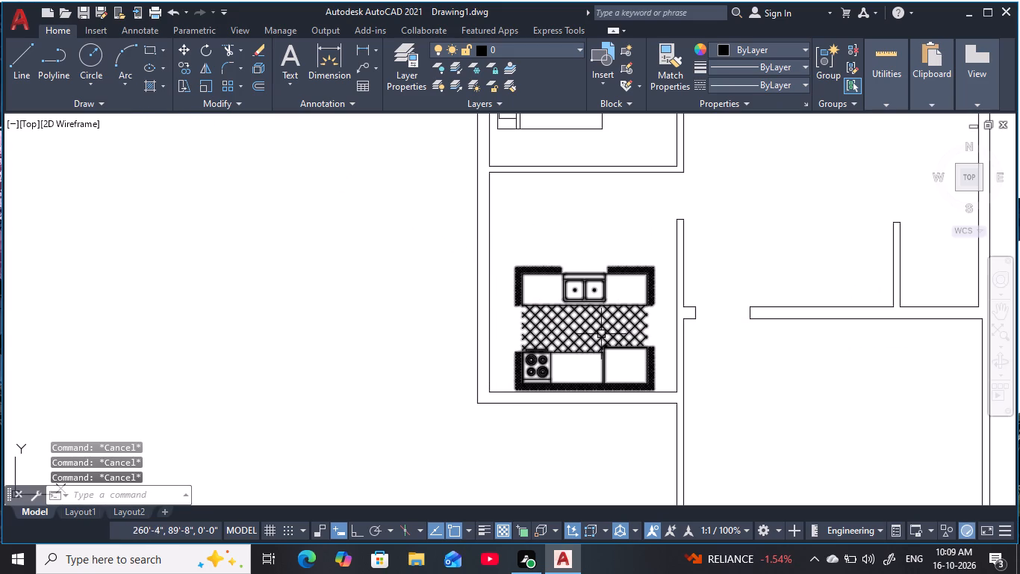
key("Escape")
key("Escape")
key("Escape")
key("Escape")
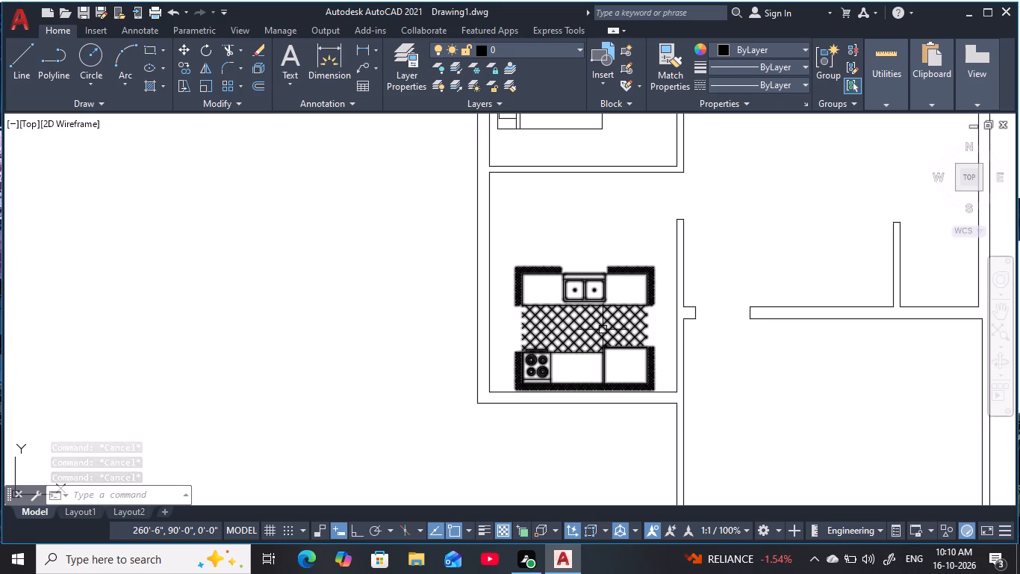
Scale up the kitchen block freehand from the middle of its lower edge until it spans the room between the side walls.
scroll(603, 330, "down", 1)
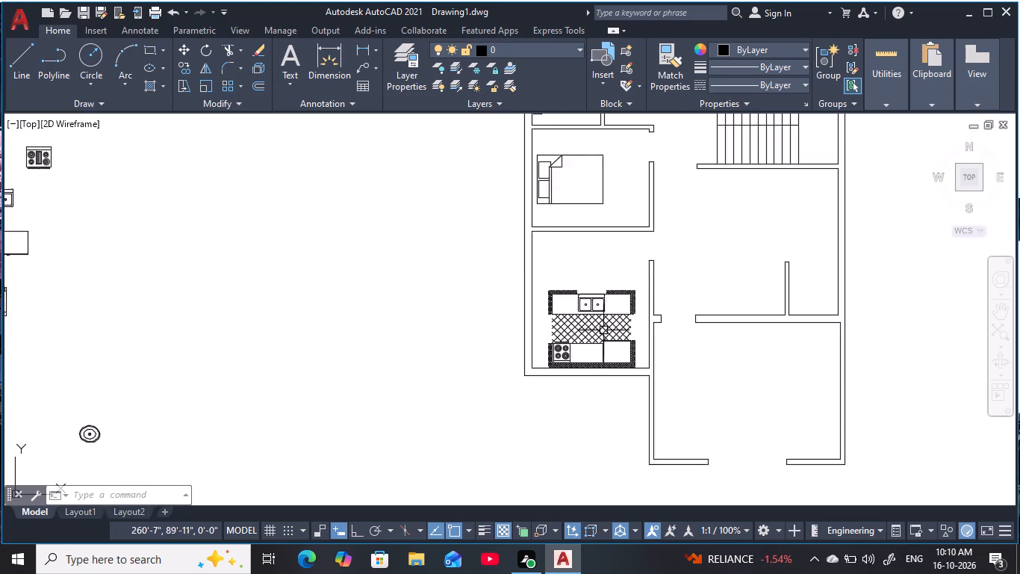
scroll(603, 333, "down", 2)
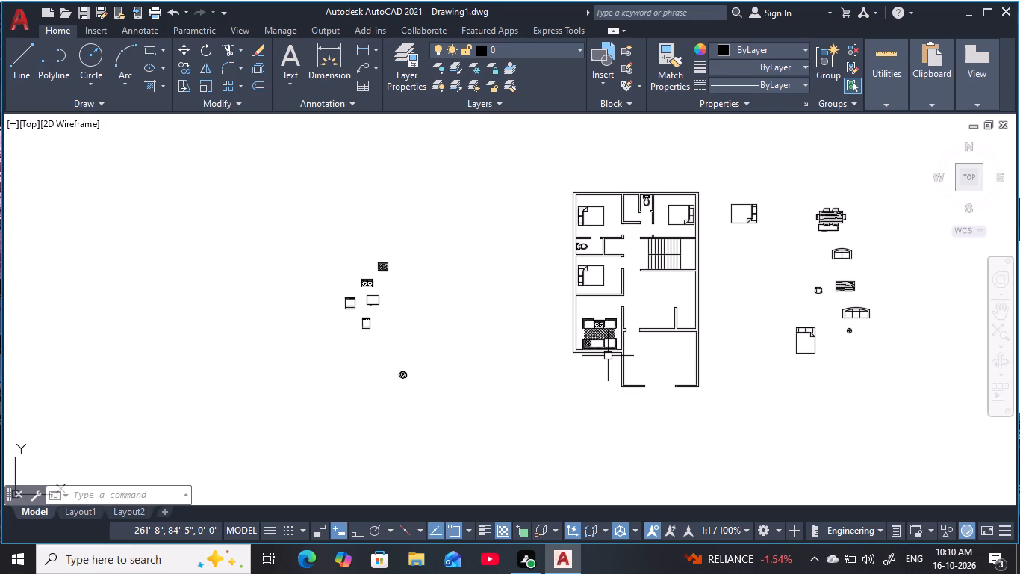
scroll(656, 294, "up", 1)
middle_click_drag(669, 319, 645, 348)
scroll(609, 371, "up", 2)
middle_click_drag(606, 370, 621, 345)
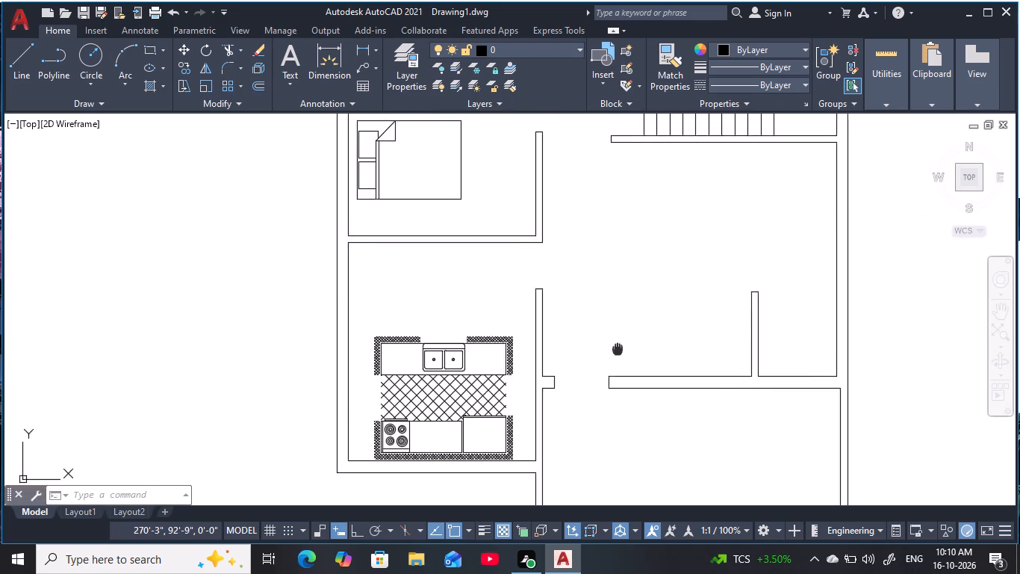
middle_click_drag(621, 345, 671, 308)
key("Escape")
key("Escape")
key("Escape")
key("Escape")
key("Escape")
key("Escape")
type("SC")
key("space")
left_click(545, 318)
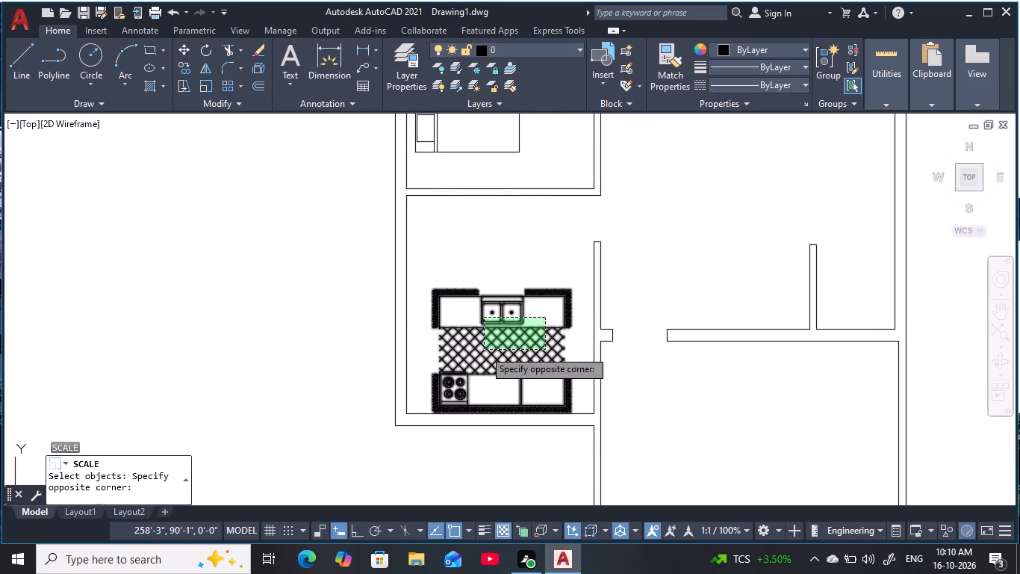
left_click(484, 350)
key("space")
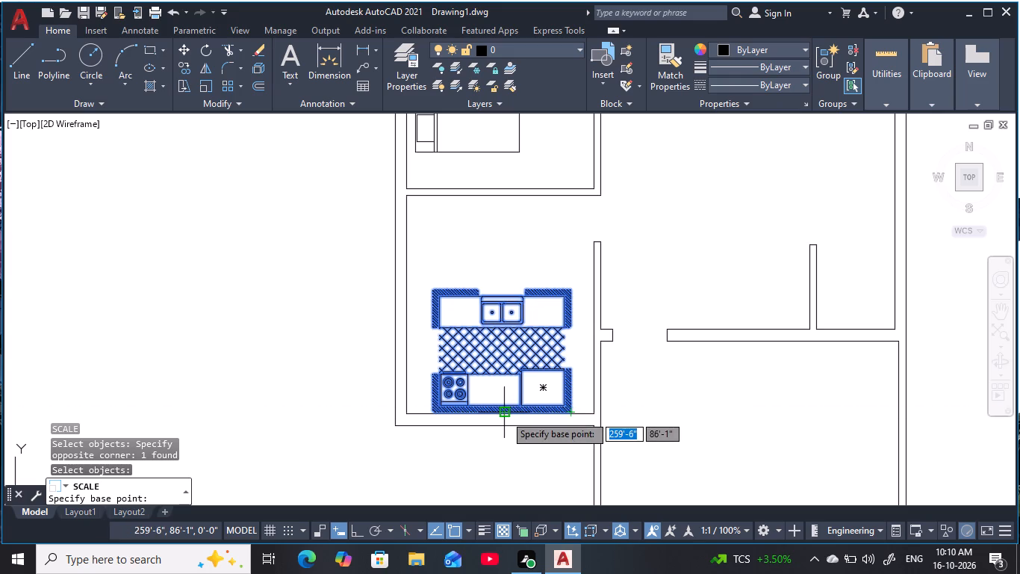
scroll(503, 415, "up", 2)
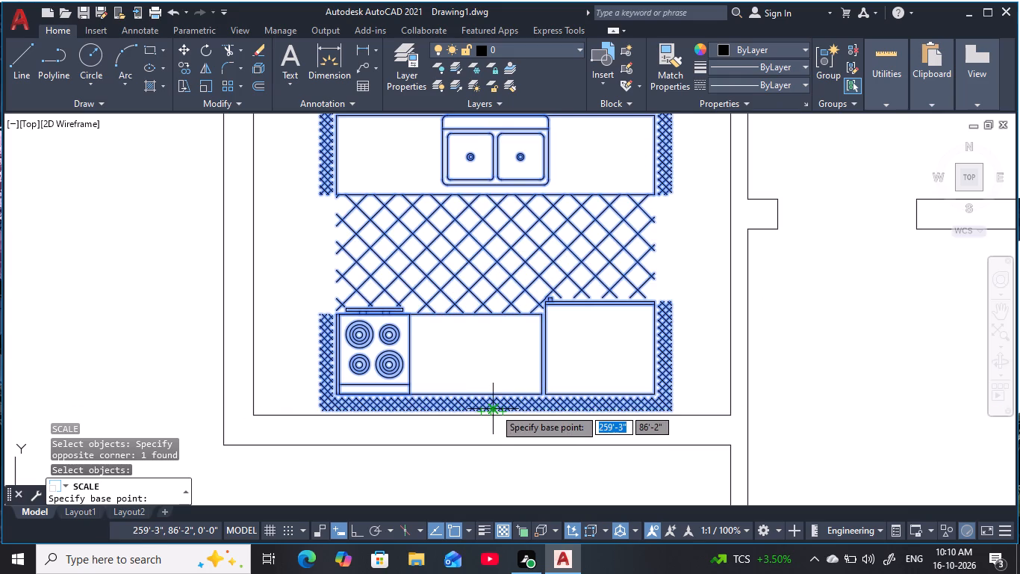
left_click(494, 408)
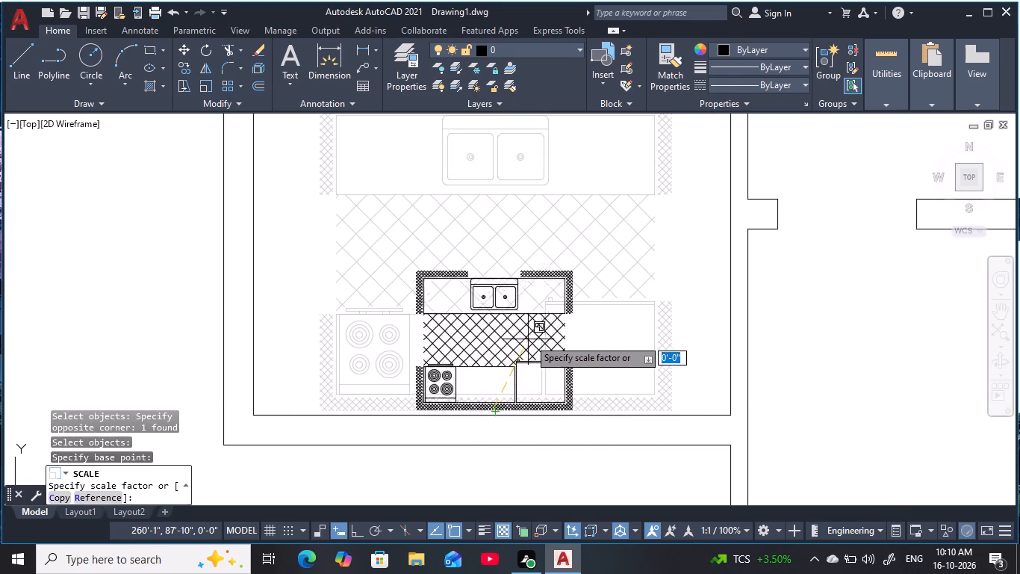
scroll(564, 248, "down", 1)
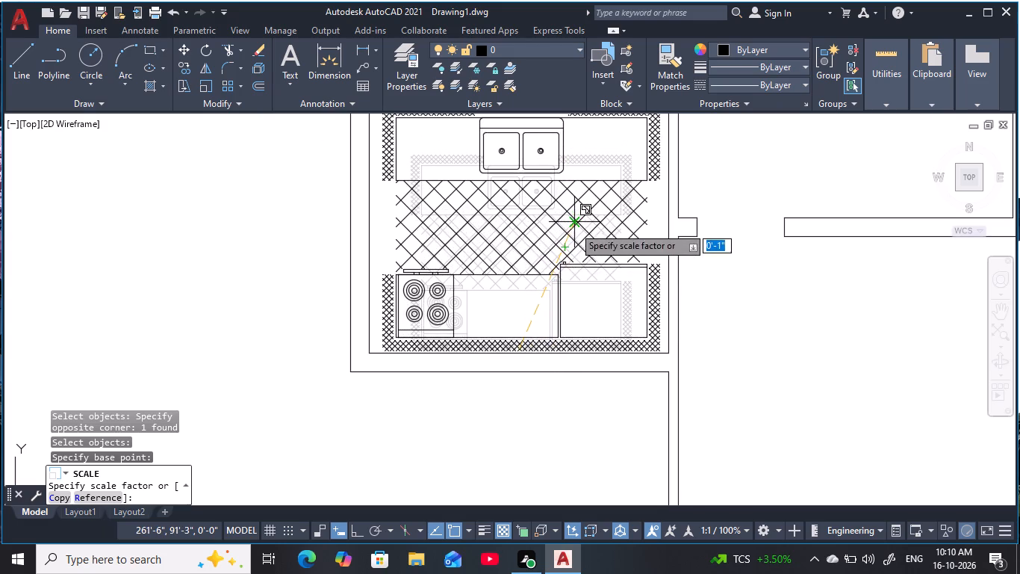
middle_click_drag(573, 226, 572, 268)
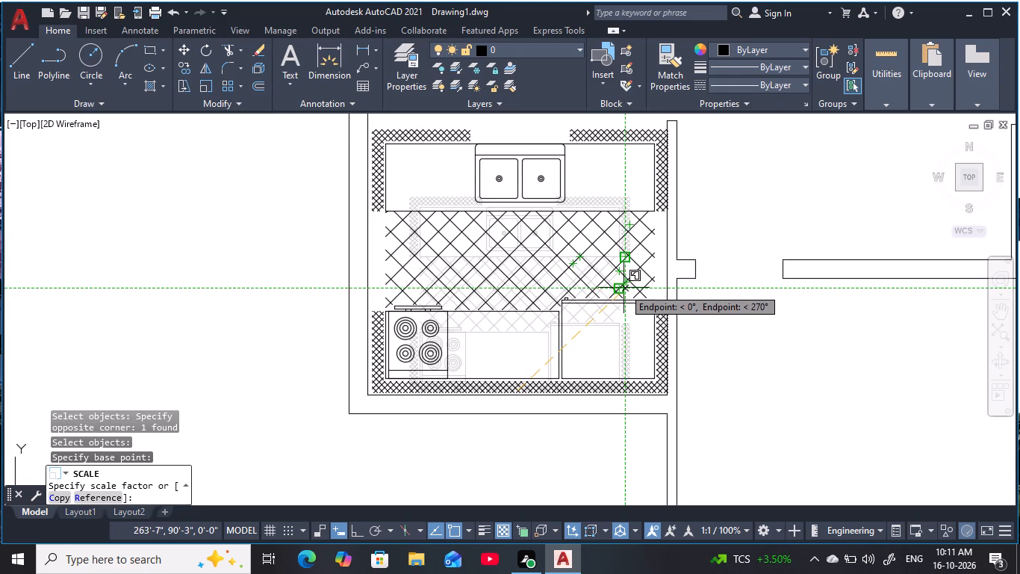
left_click(623, 288)
middle_click_drag(612, 244, 597, 266)
scroll(612, 244, "down", 2)
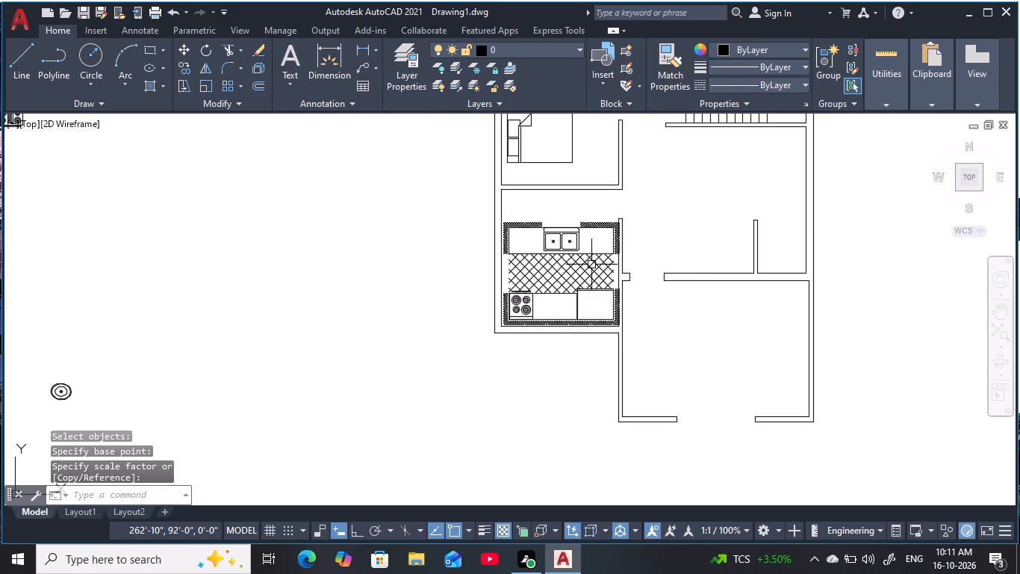
key("Escape")
key("Escape")
key("Escape")
scroll(531, 241, "up", 2)
key("Escape")
middle_click_drag(535, 250, 444, 229)
key("Escape")
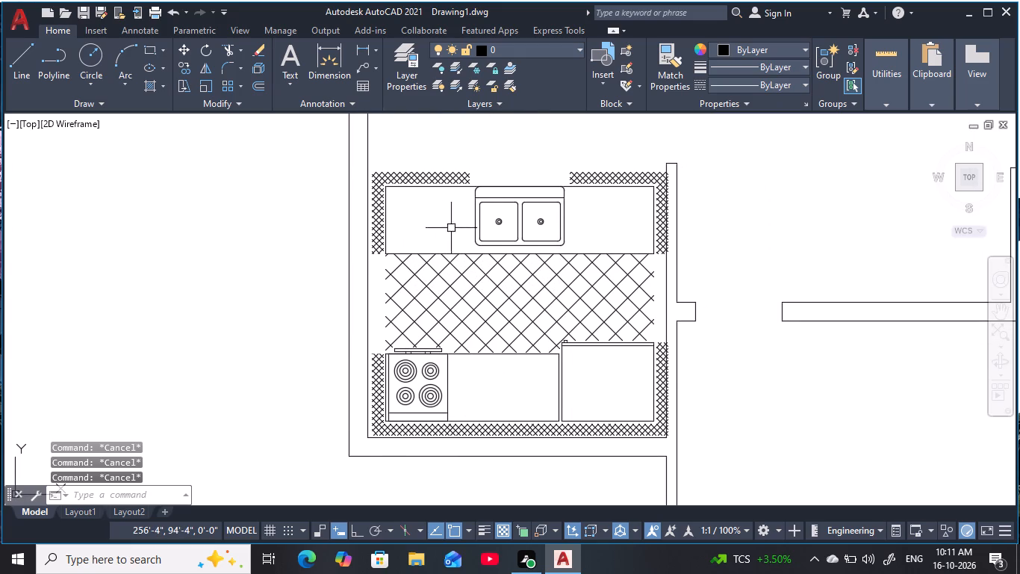
key("Escape")
key("Escape")
key("Escape")
key("Escape")
key("Escape")
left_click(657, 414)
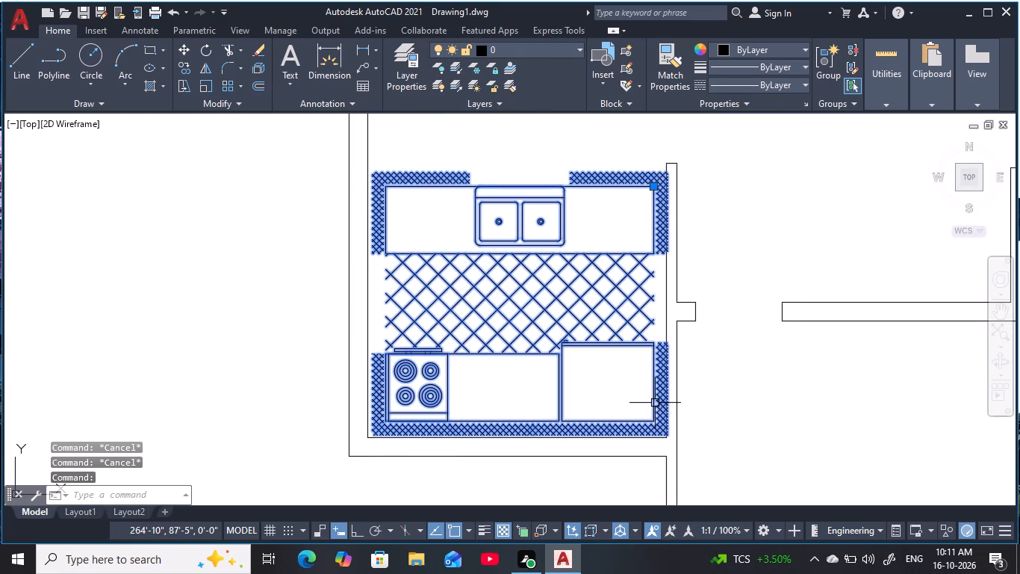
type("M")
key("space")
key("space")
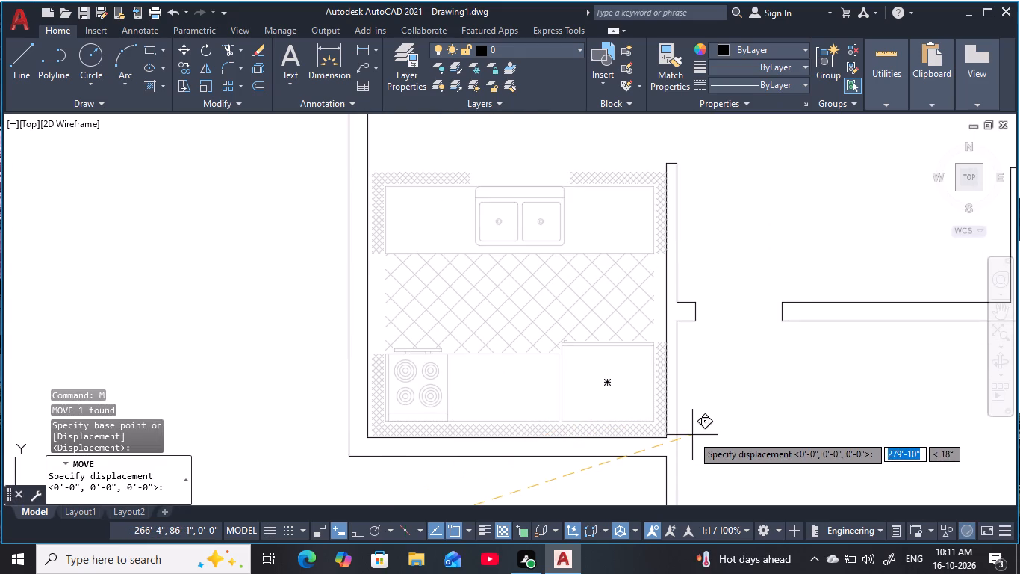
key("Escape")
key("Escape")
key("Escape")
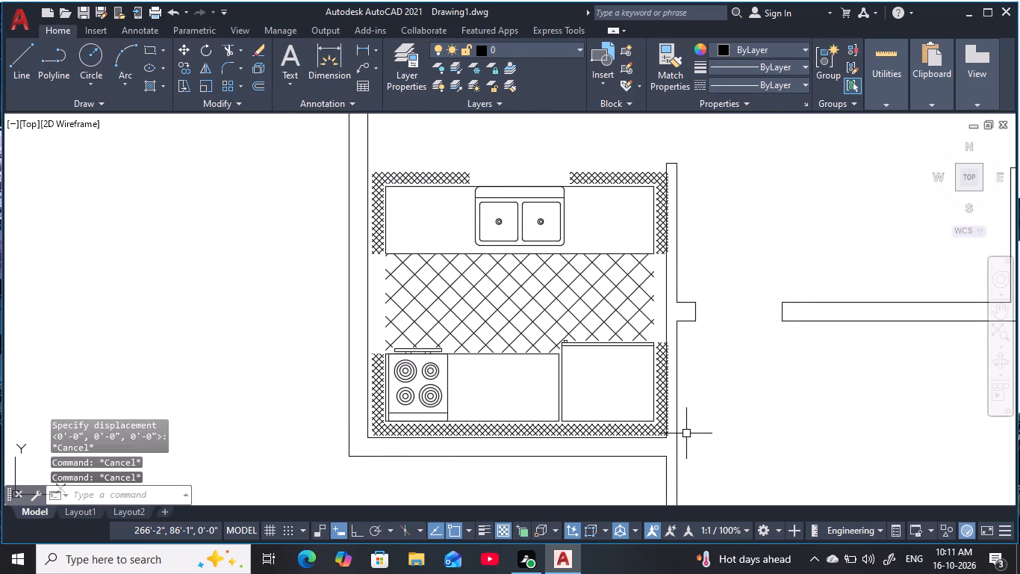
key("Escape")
Move the kitchen block by the lower-right corner of its hatched border onto the room's lower-right inner wall corner.
left_click(659, 417)
type("M")
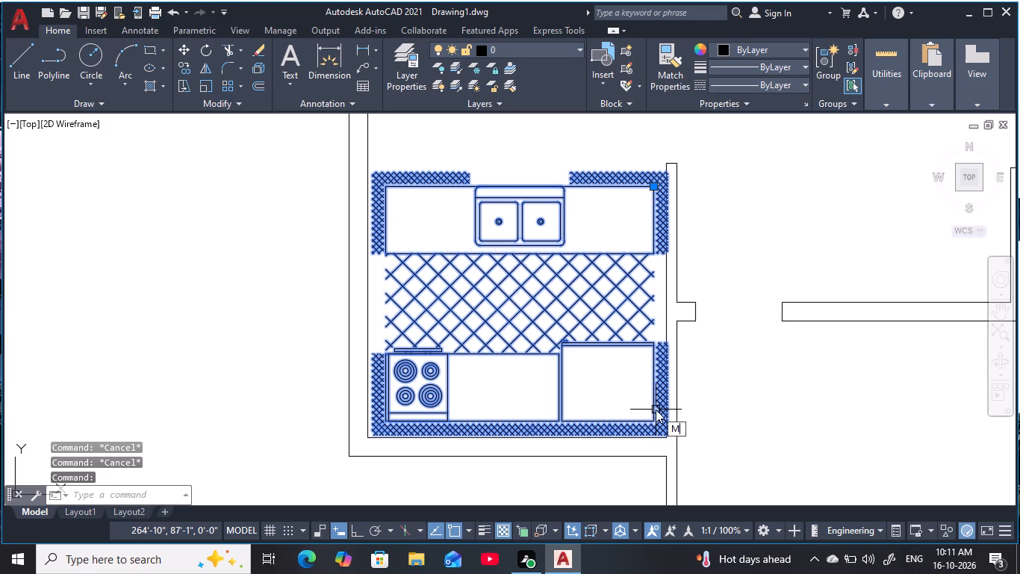
key("space")
scroll(352, 433, "up", 3)
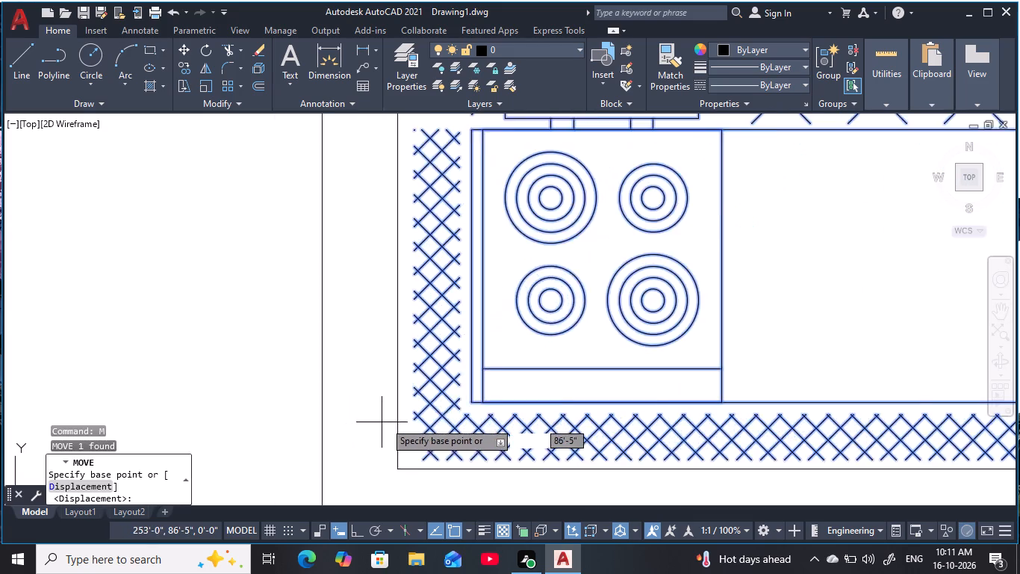
scroll(388, 422, "up", 1)
middle_click_drag(500, 453, 511, 295)
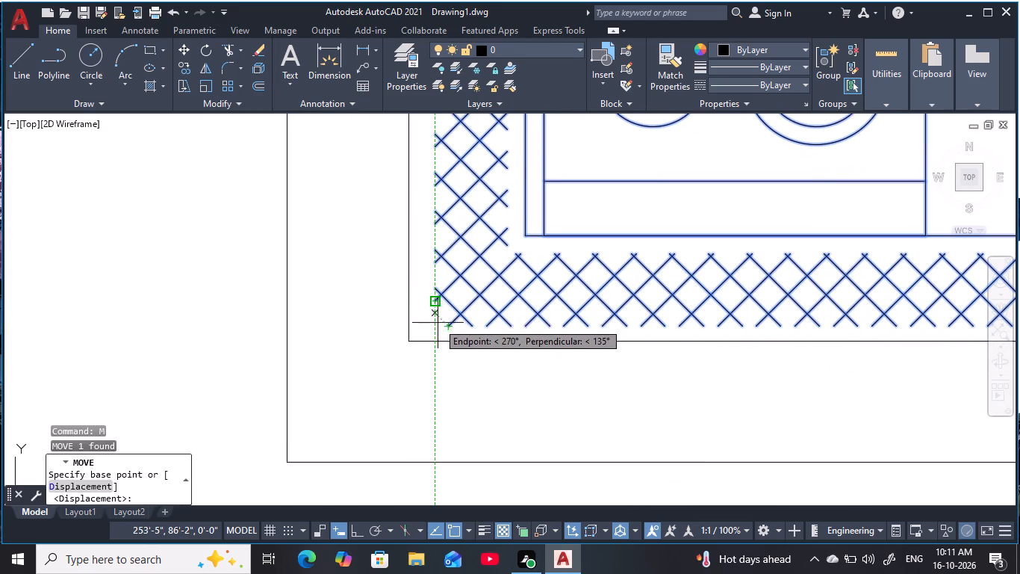
scroll(521, 322, "down", 4)
middle_click_drag(533, 323, 259, 353)
scroll(493, 374, "up", 4)
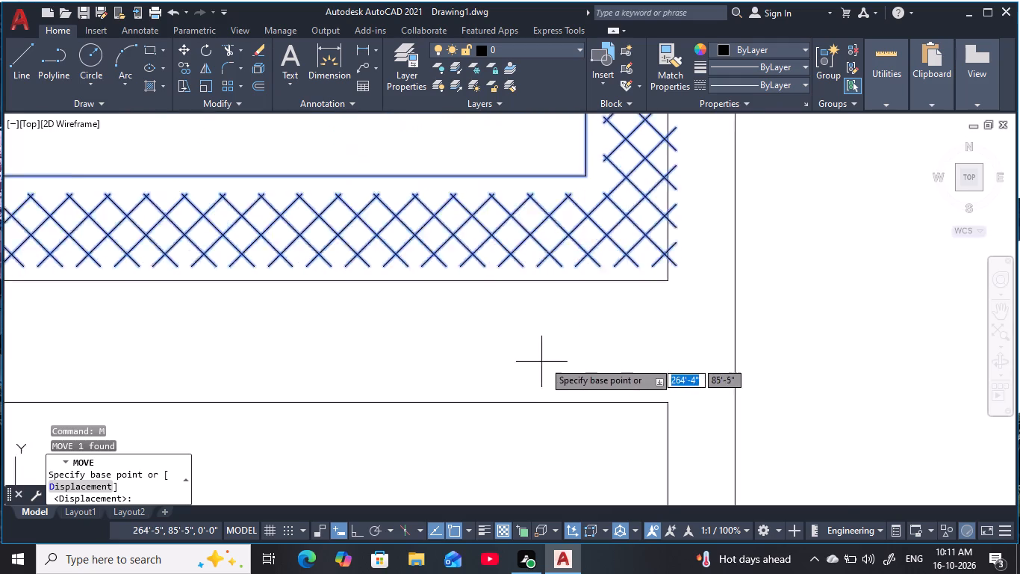
scroll(544, 360, "up", 1)
middle_click_drag(546, 360, 433, 449)
left_click(644, 300)
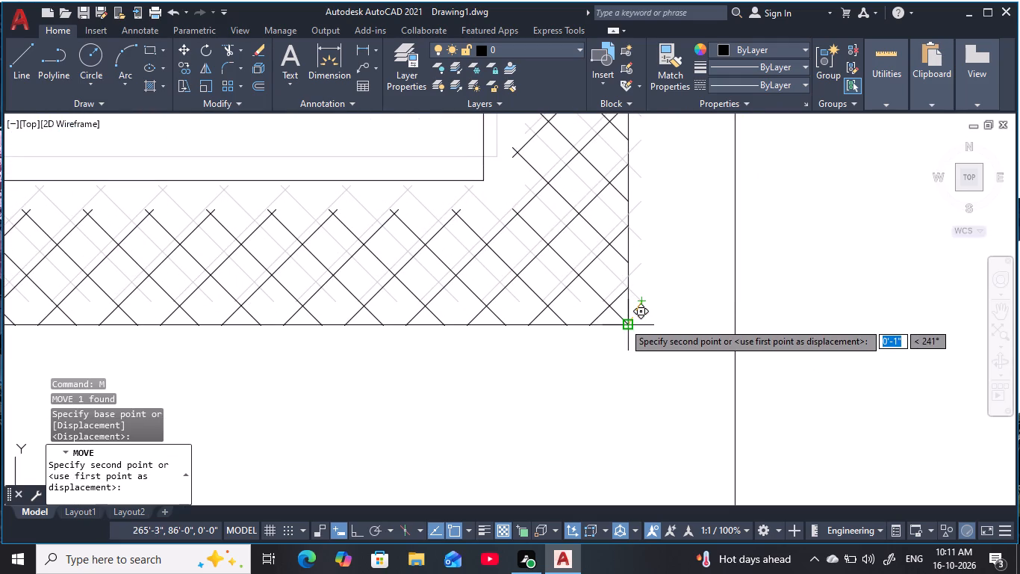
left_click(623, 322)
scroll(631, 310, "down", 4)
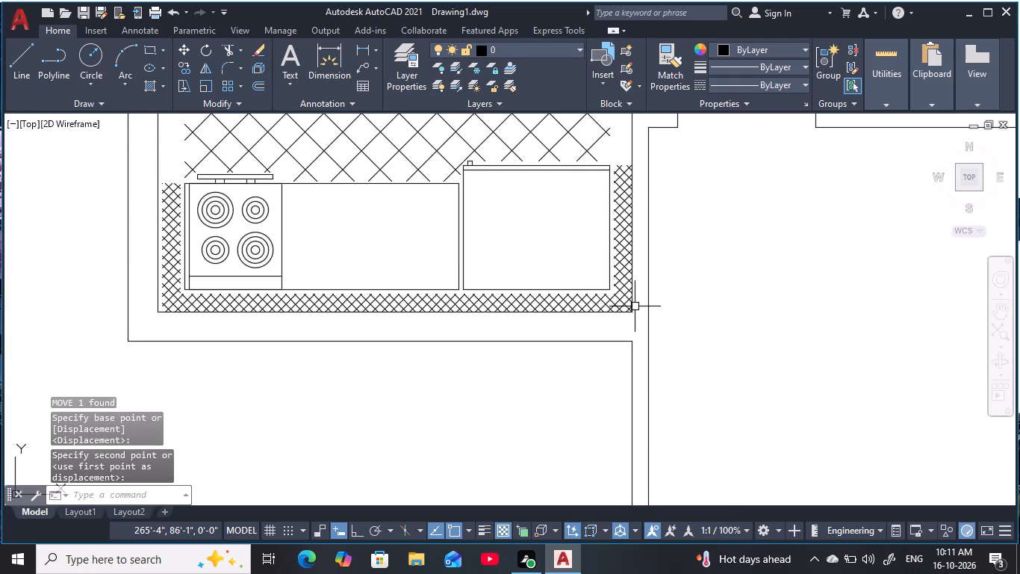
scroll(635, 306, "down", 2)
middle_click_drag(635, 306, 633, 339)
scroll(596, 291, "up", 2)
middle_click_drag(592, 292, 569, 314)
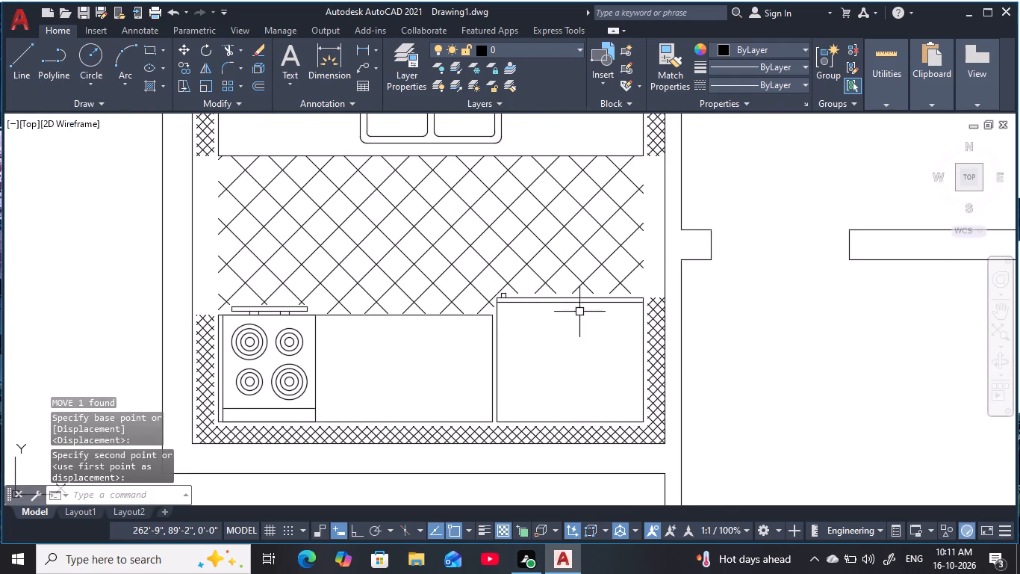
key("Escape")
key("Escape")
key("Escape")
key("Escape")
key("Escape")
key("Escape")
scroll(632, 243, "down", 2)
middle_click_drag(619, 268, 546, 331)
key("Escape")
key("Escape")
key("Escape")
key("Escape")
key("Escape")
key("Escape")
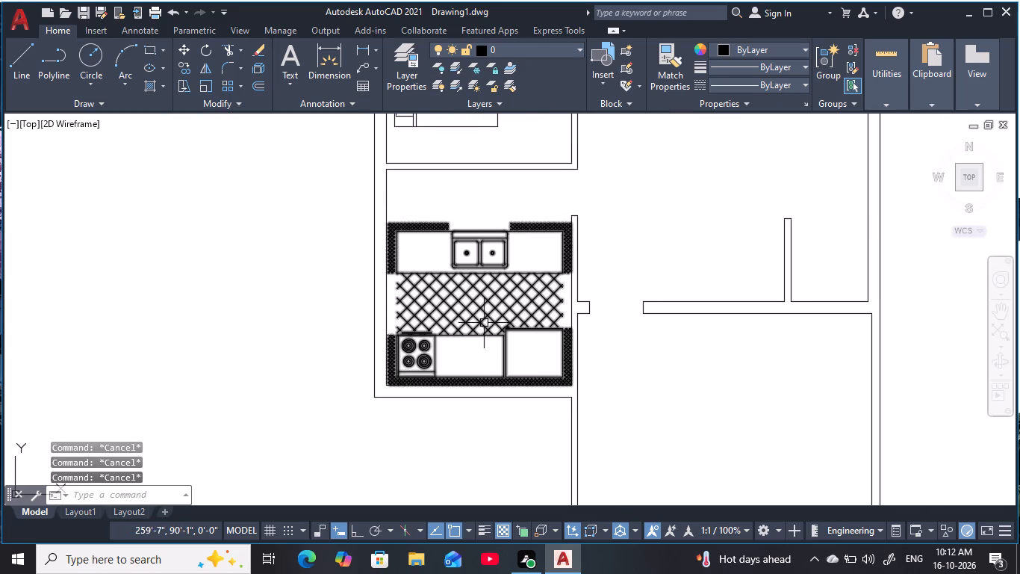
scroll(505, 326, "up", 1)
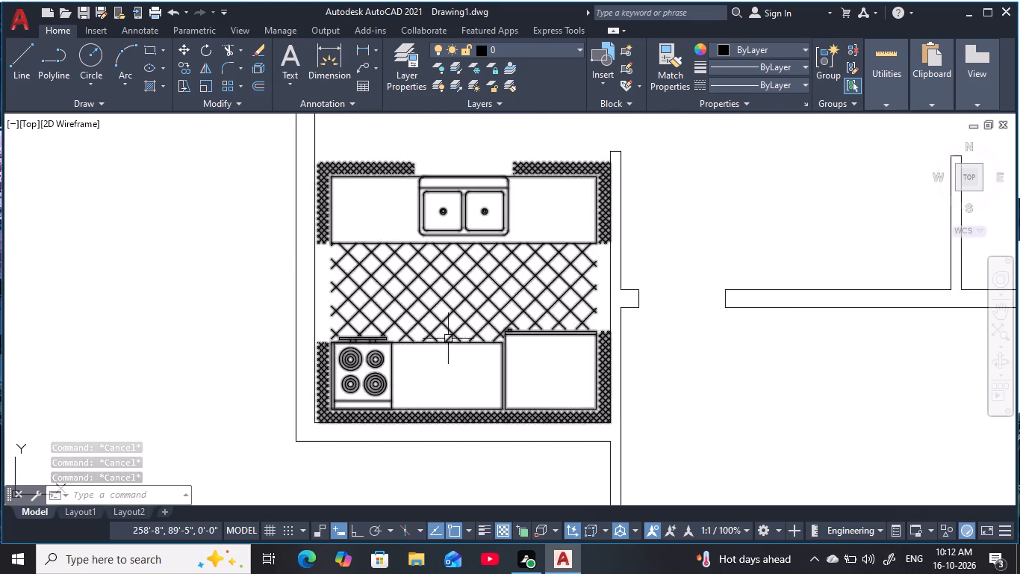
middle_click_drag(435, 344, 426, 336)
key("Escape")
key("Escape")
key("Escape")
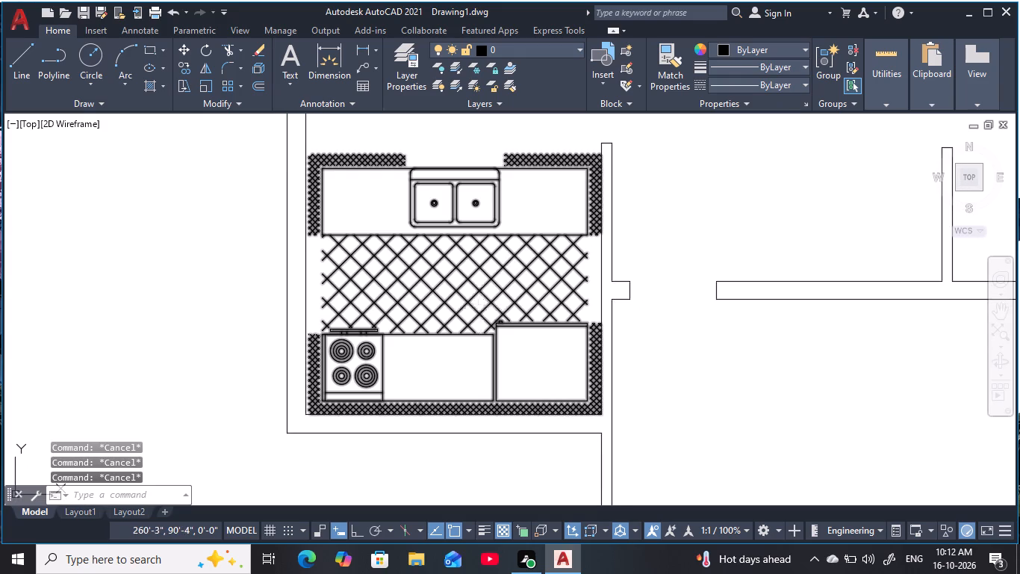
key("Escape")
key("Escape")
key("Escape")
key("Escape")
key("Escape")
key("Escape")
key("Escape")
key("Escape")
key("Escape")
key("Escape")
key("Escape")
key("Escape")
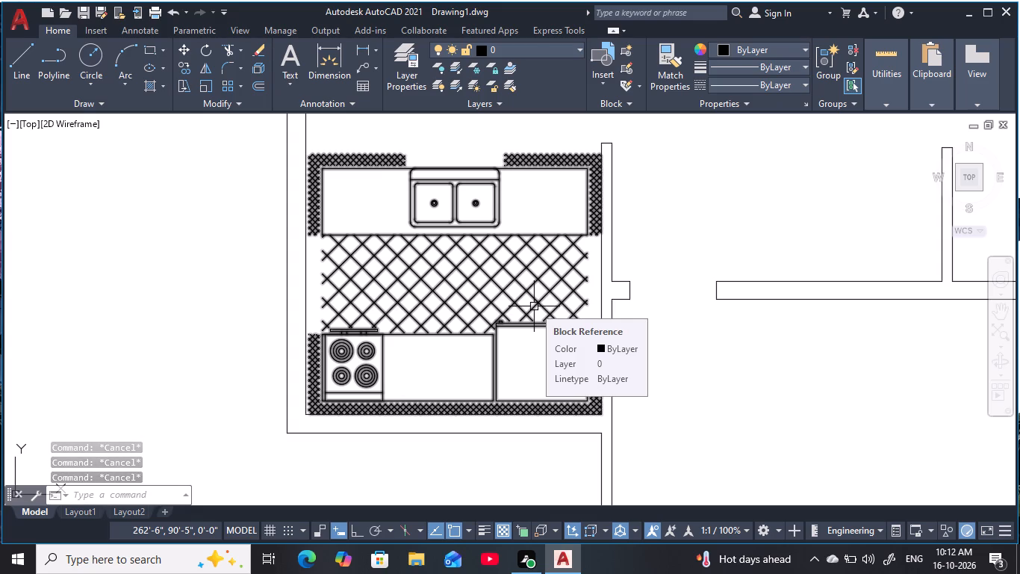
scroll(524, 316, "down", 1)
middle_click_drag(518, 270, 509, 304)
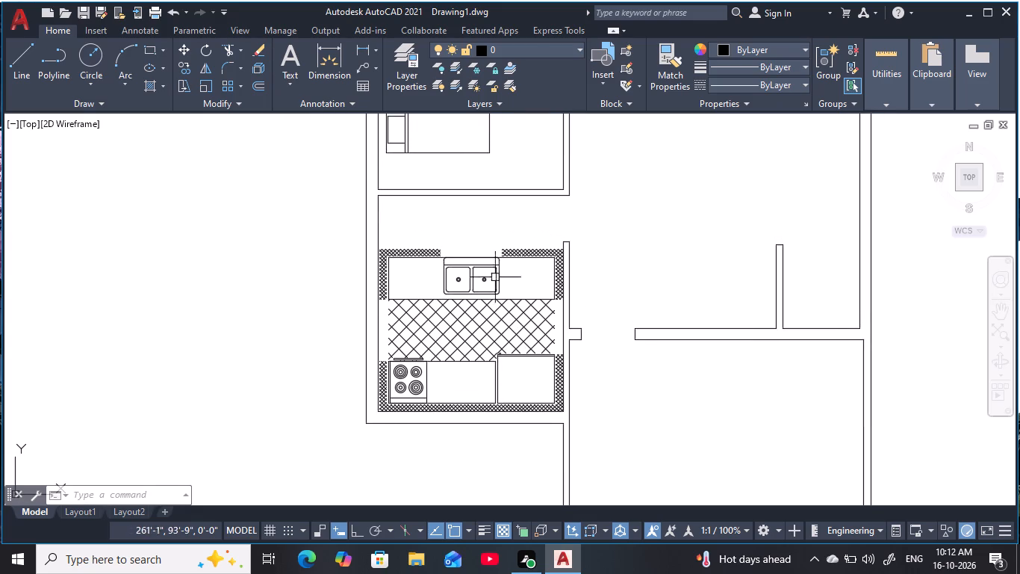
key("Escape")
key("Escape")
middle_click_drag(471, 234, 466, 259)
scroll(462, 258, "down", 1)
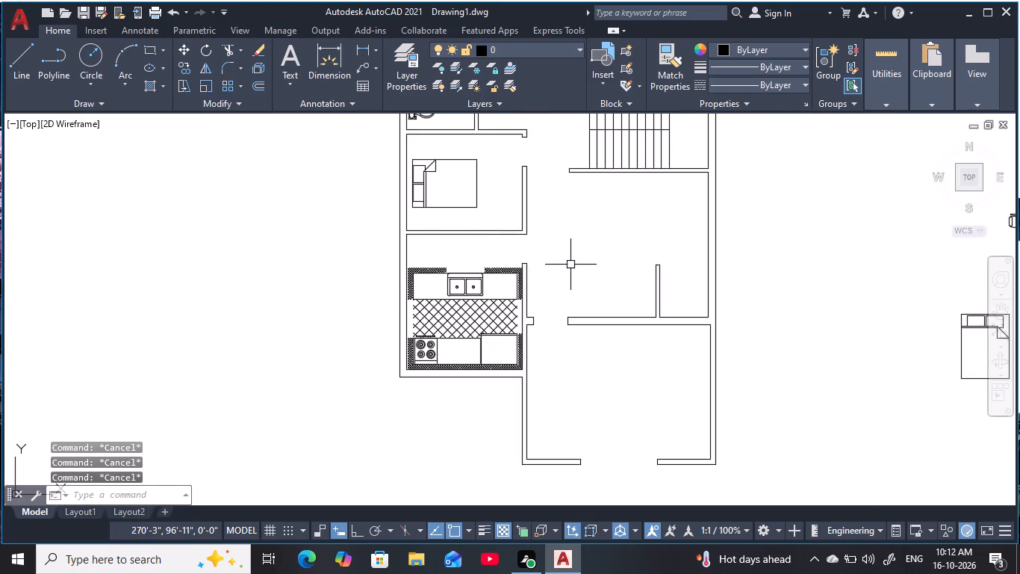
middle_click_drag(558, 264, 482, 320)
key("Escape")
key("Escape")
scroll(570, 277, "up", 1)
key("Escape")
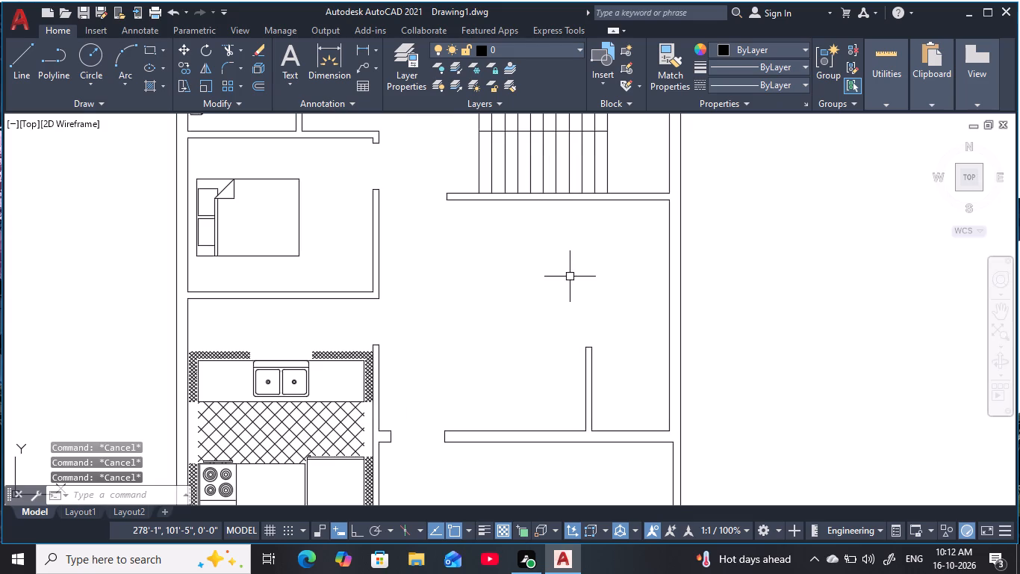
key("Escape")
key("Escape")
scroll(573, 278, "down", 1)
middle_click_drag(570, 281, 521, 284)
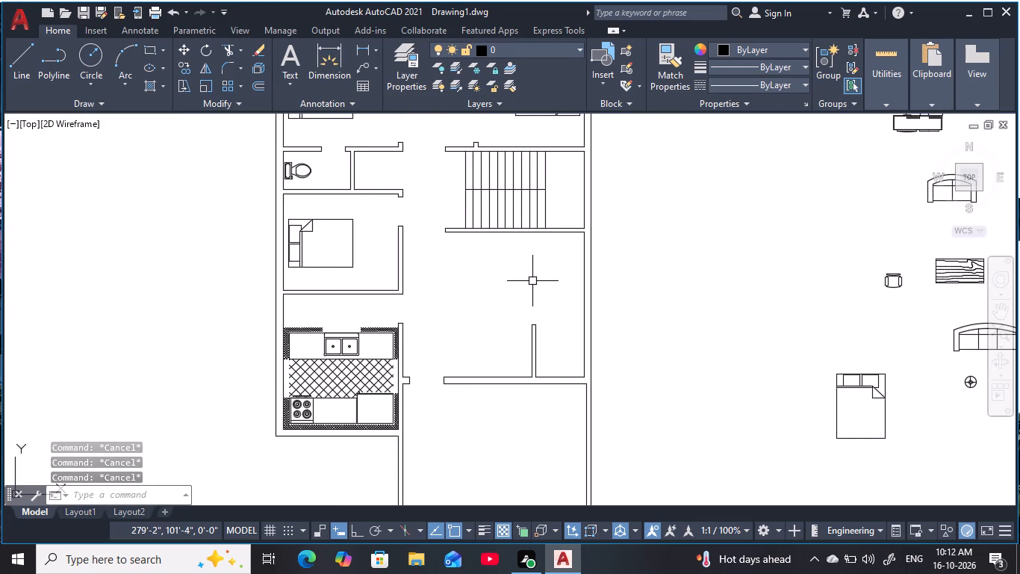
Rotate the three-seat sofa outside the plan with Ortho on, so it stands upright with its curved back toward the east.
key("Escape")
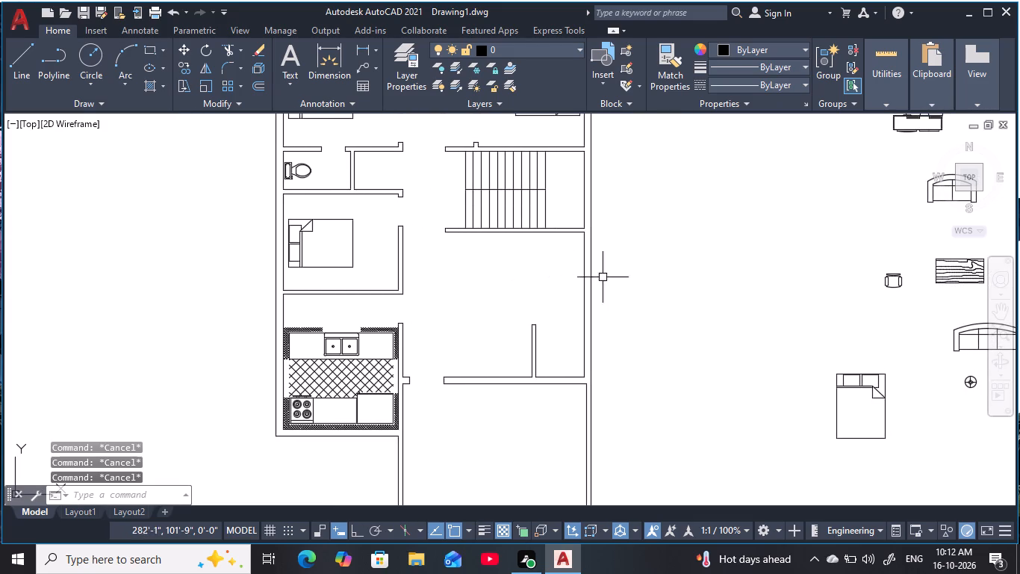
key("Escape")
middle_click_drag(775, 282, 622, 301)
left_click(861, 354)
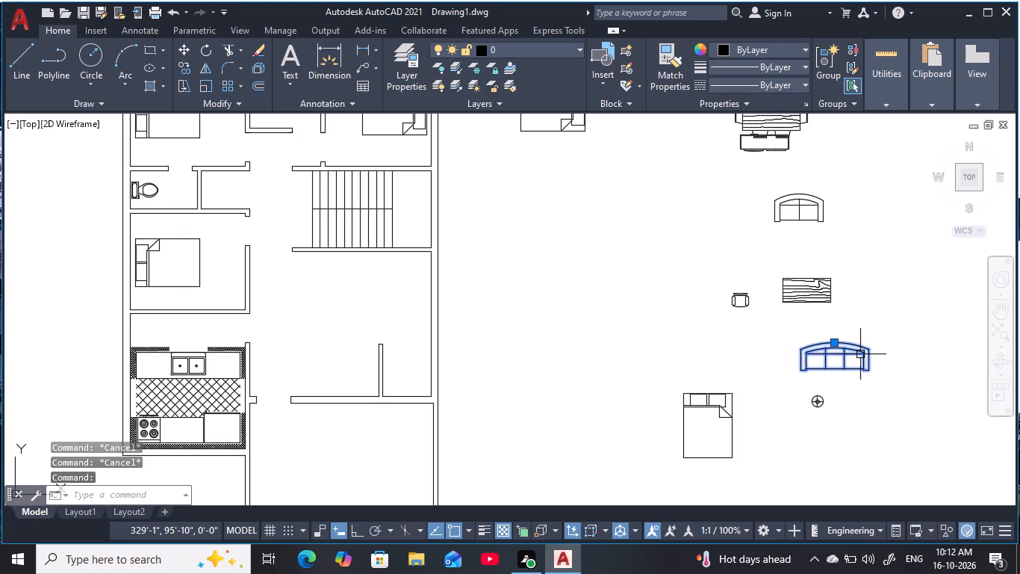
key("r")
type("O")
key("space")
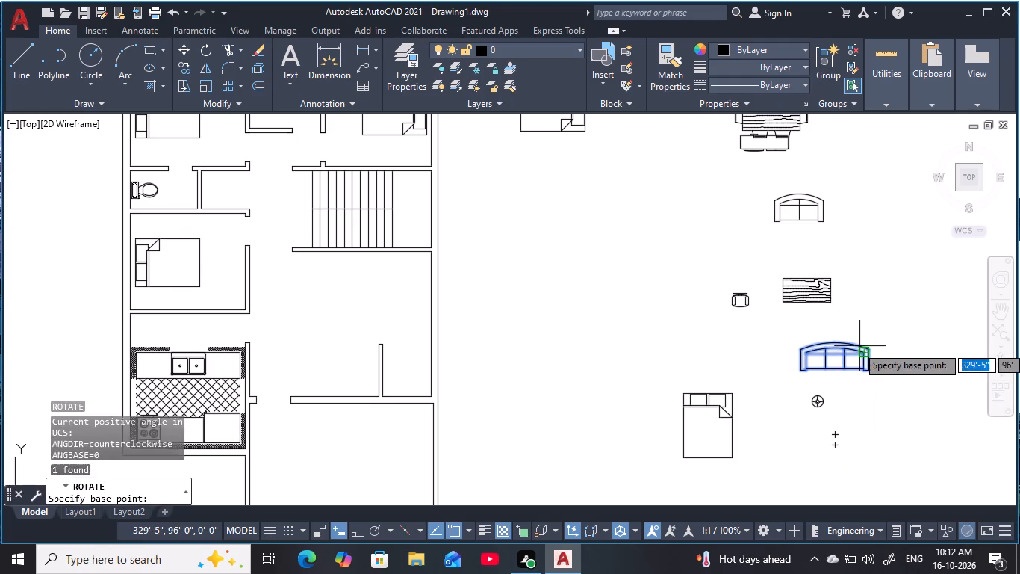
left_click(859, 346)
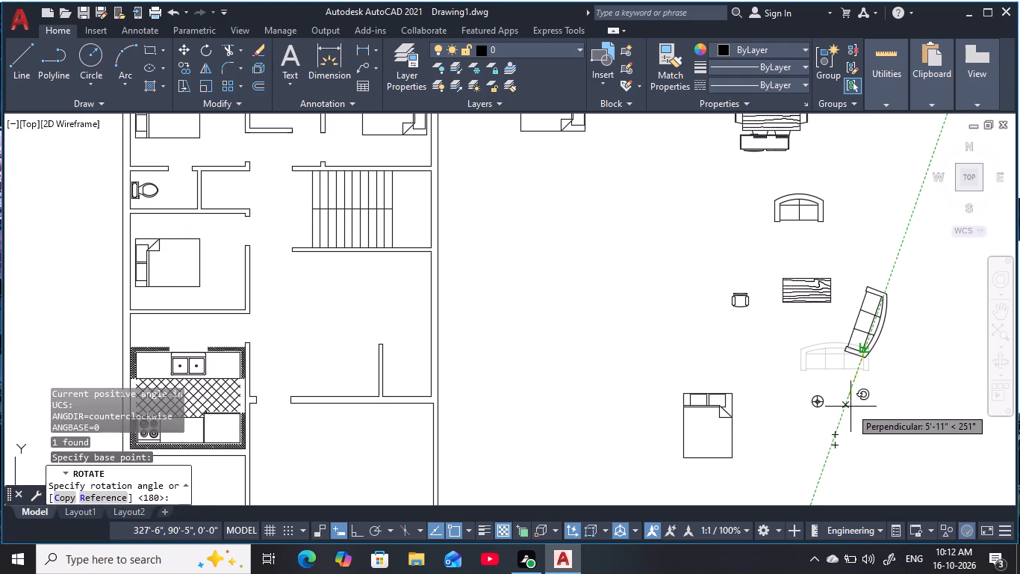
key("F8")
left_click(850, 406)
key("Escape")
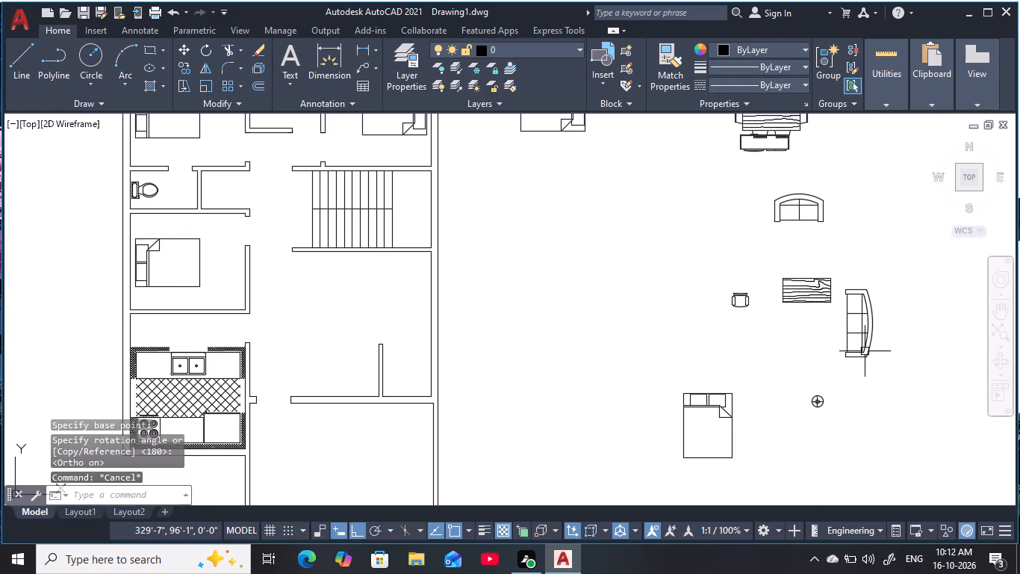
key("Escape")
key("Escape")
key("Escape")
Move the three-seat sofa with Ortho off into the room below the staircase, placing its curved back against the east wall.
left_click(877, 321)
left_click(836, 320)
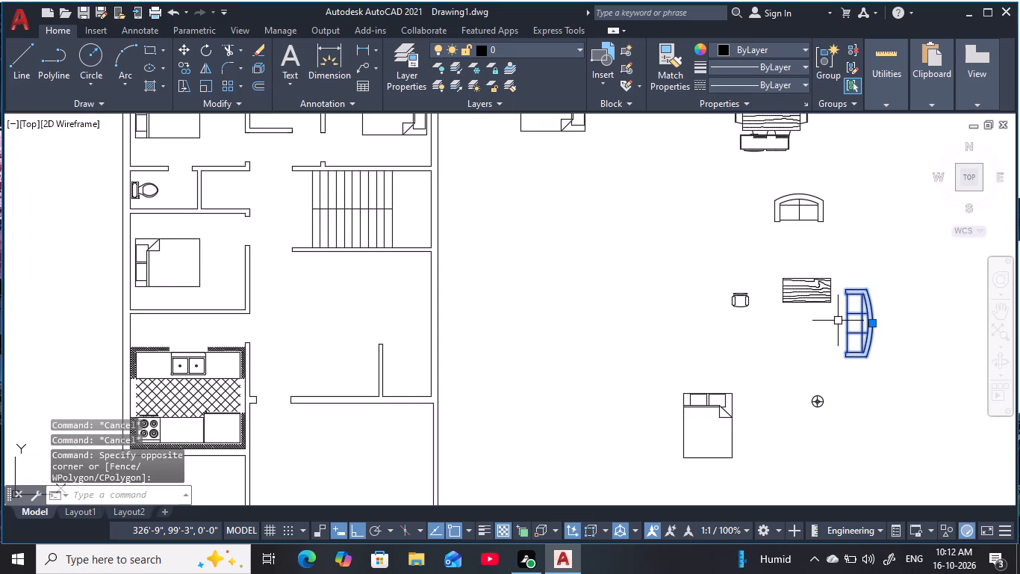
key("m")
key("space")
left_click(876, 322)
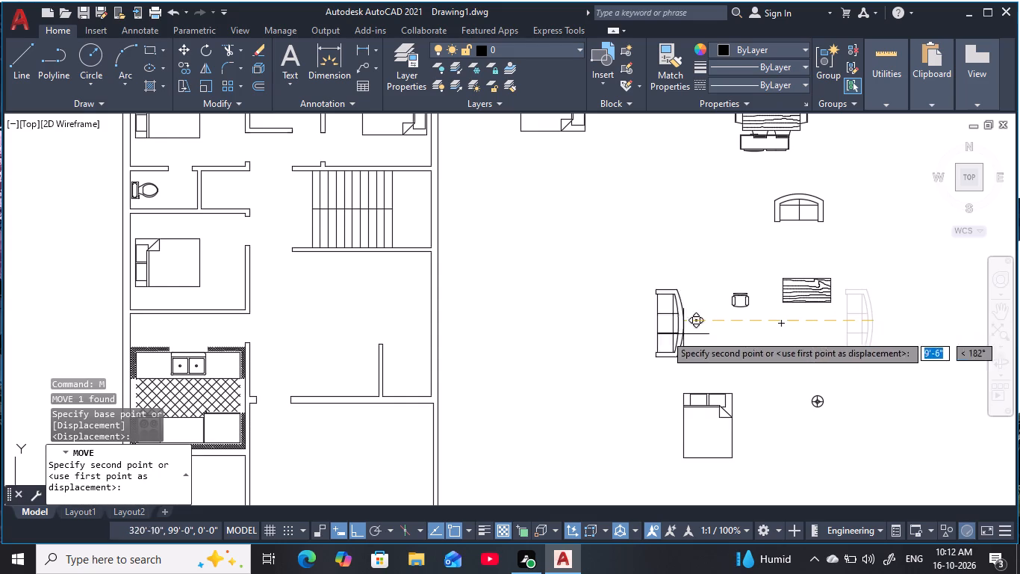
scroll(428, 276, "up", 1)
key("F8")
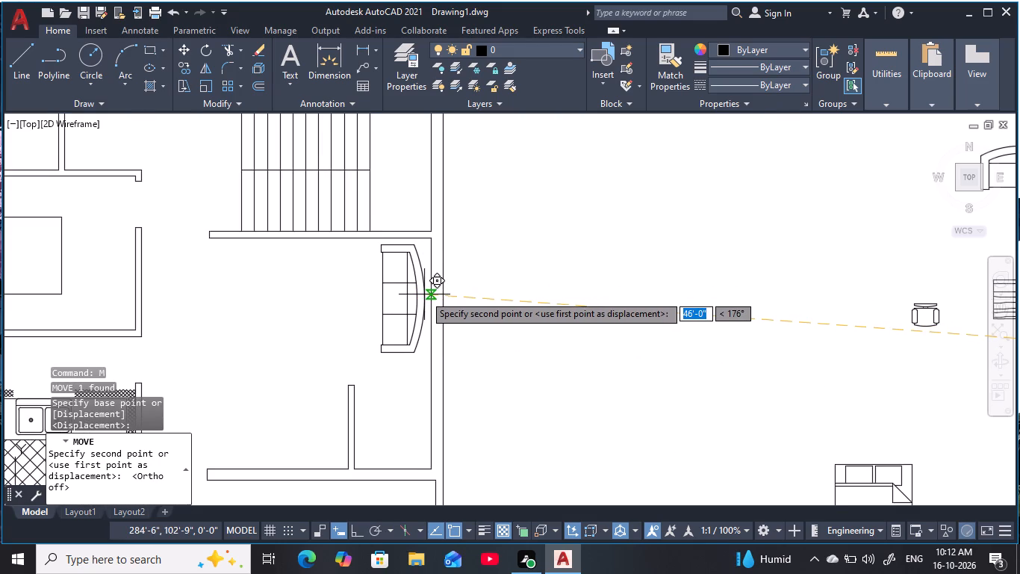
left_click(424, 294)
key("Escape")
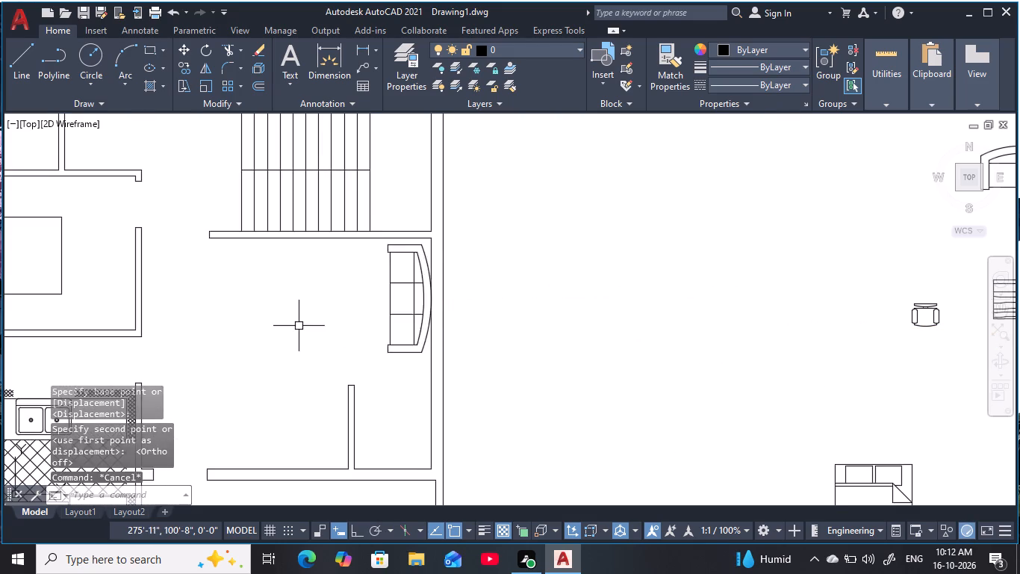
scroll(299, 326, "down", 2)
key("Escape")
middle_click_drag(299, 326, 420, 342)
key("Escape")
scroll(435, 331, "up", 1)
key("Escape")
Move the two-seat sofa into the room below the staircase, with its back just under the upper wall beside the three-seat sofa.
scroll(621, 345, "down", 1)
middle_click_drag(622, 346, 620, 346)
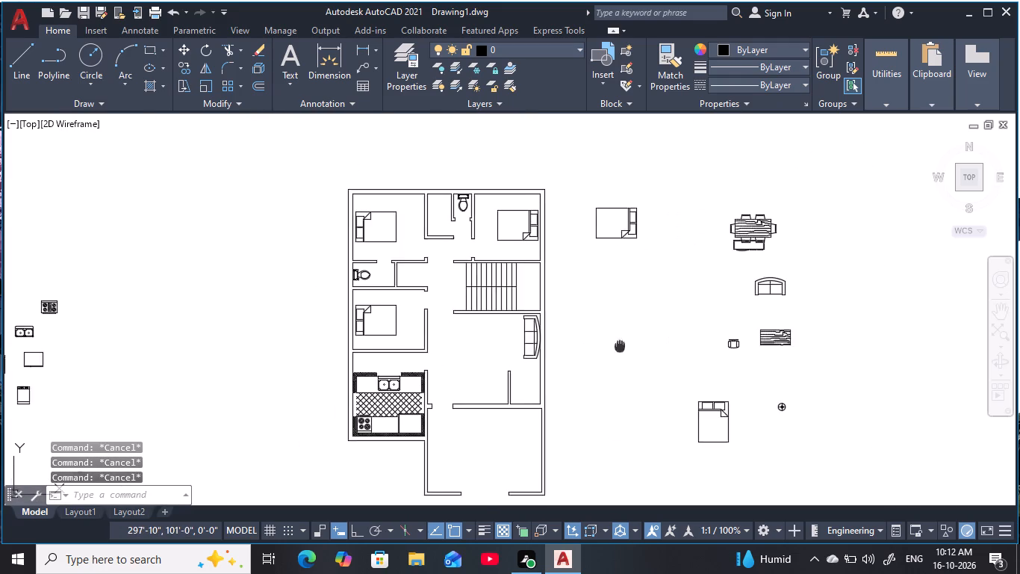
middle_click_drag(620, 346, 538, 339)
scroll(718, 300, "up", 1)
left_click(697, 274)
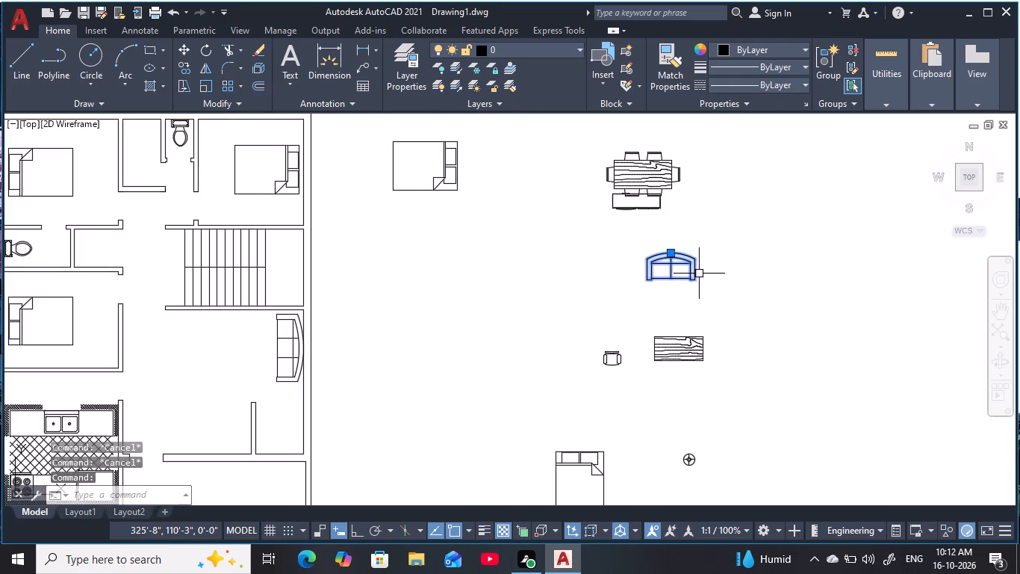
key("m")
key("space")
left_click(671, 252)
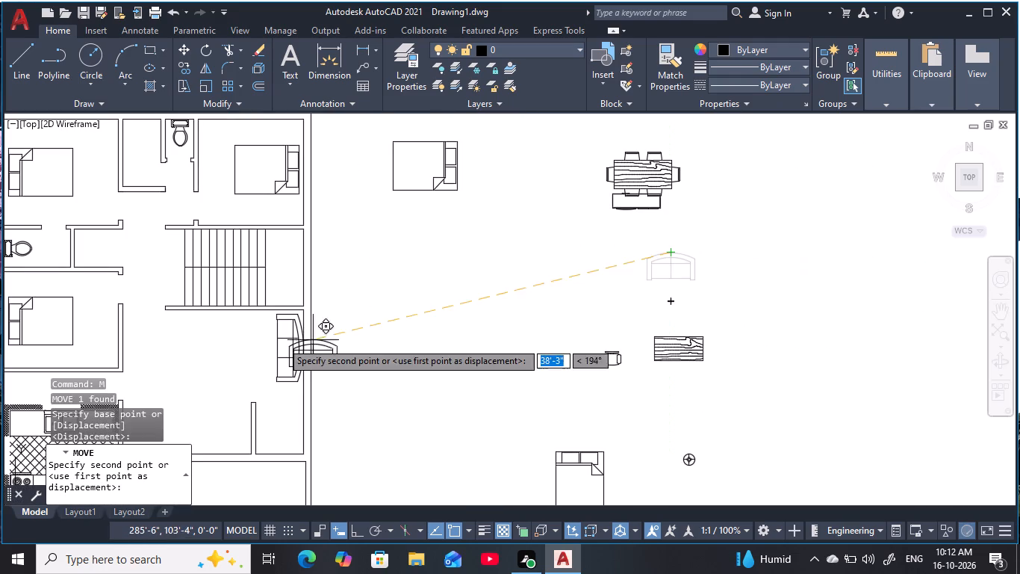
scroll(249, 321, "up", 2)
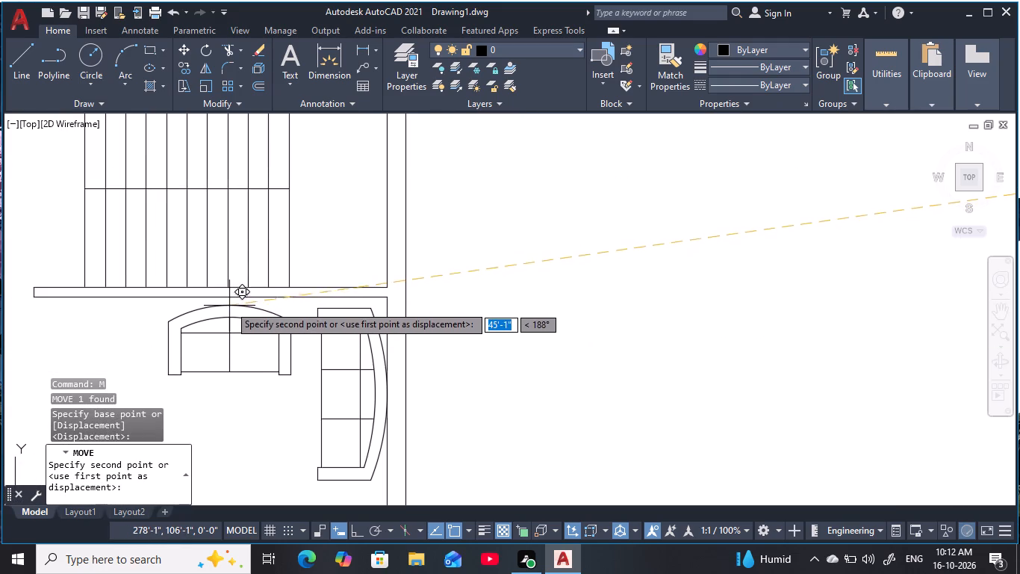
left_click(228, 303)
scroll(375, 357, "down", 2)
middle_click_drag(433, 357, 649, 321)
key("Escape")
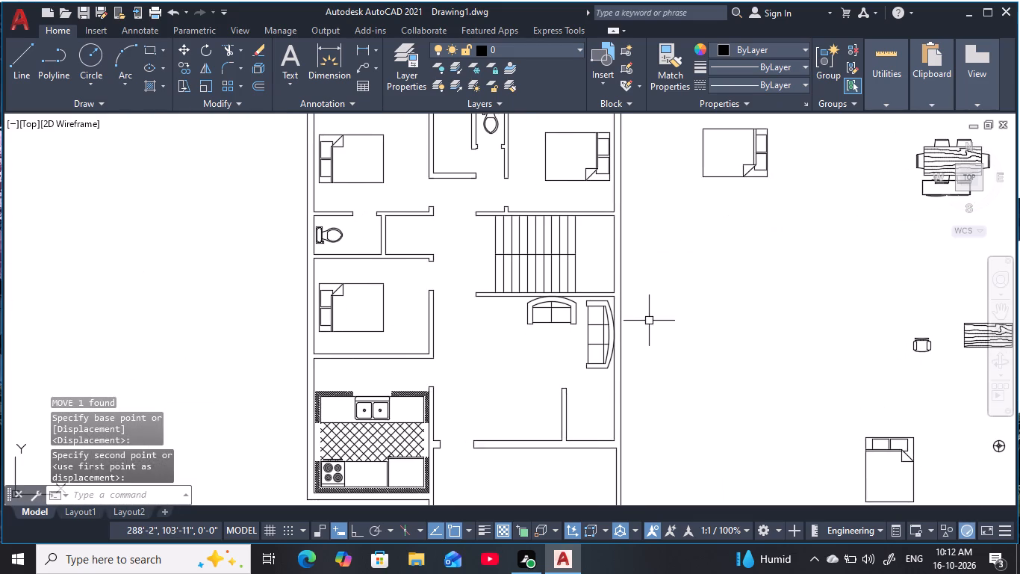
key("Escape")
key("Escape")
key("Escape")
key("Escape")
key("Escape")
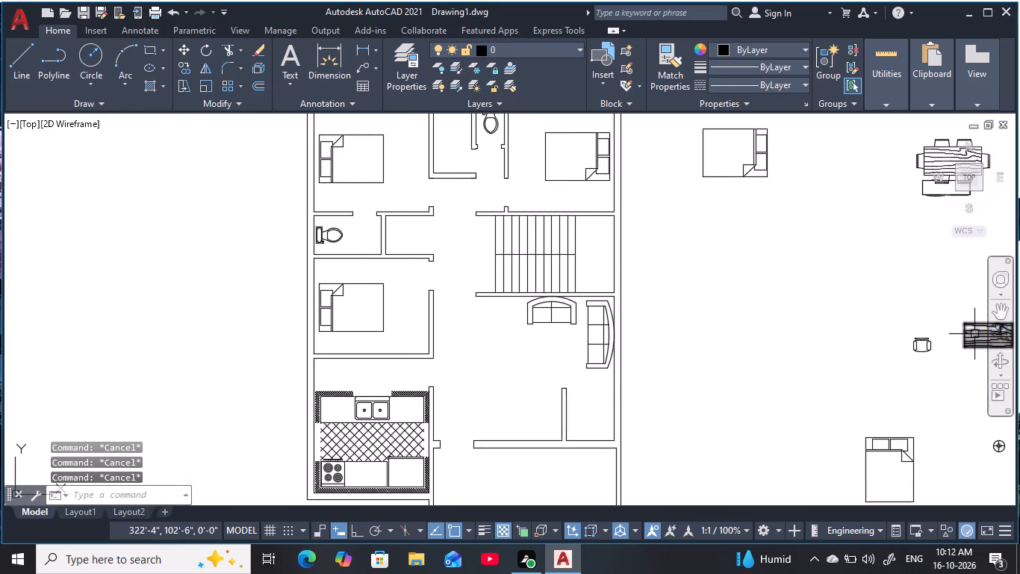
Move the plain wood-grain table into the room below the staircase, just below the two-seat sofa and beside the three-seat sofa.
middle_click_drag(965, 334, 933, 333)
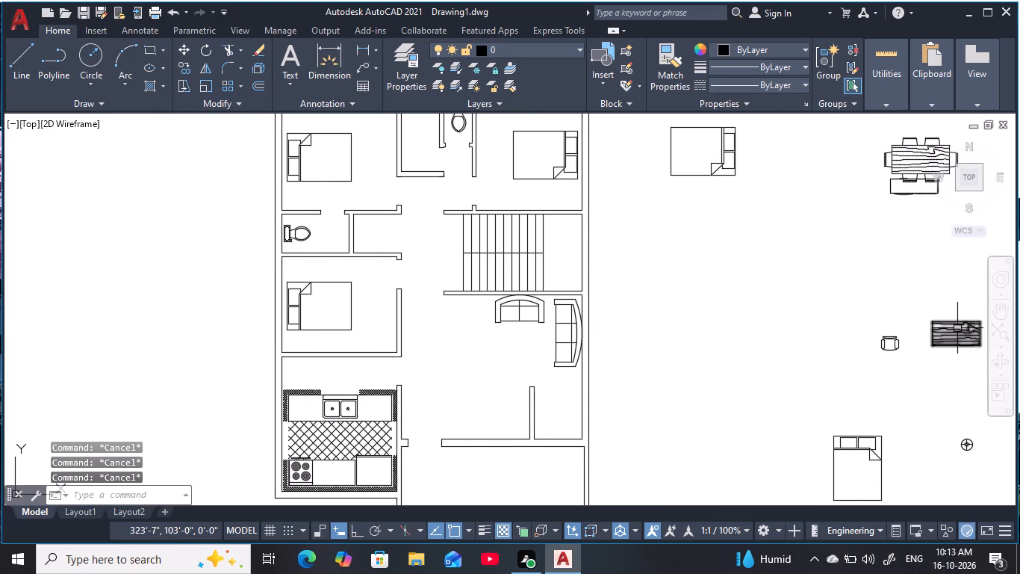
left_click(957, 328)
key("m")
key("space")
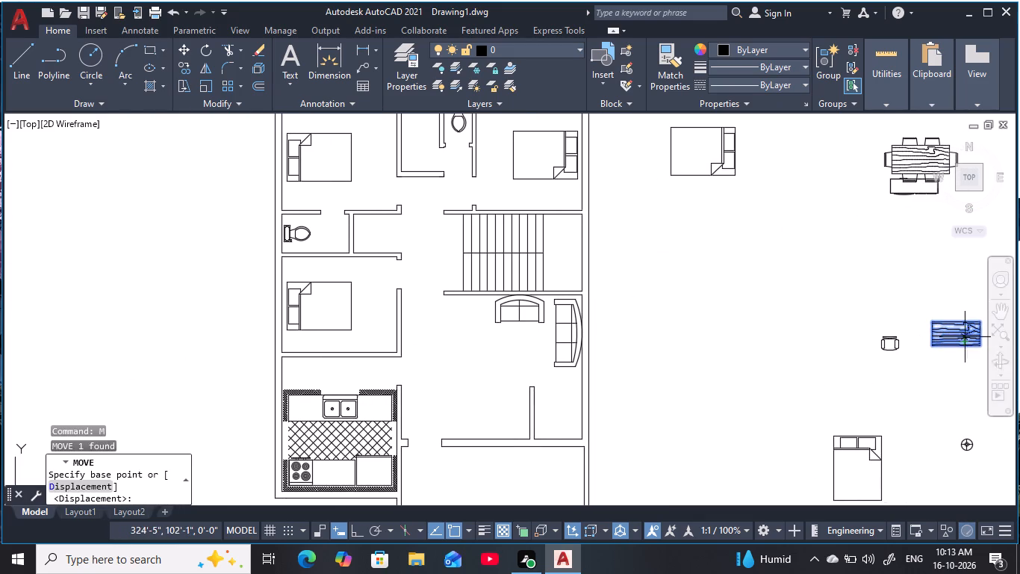
left_click(965, 337)
scroll(533, 350, "up", 1)
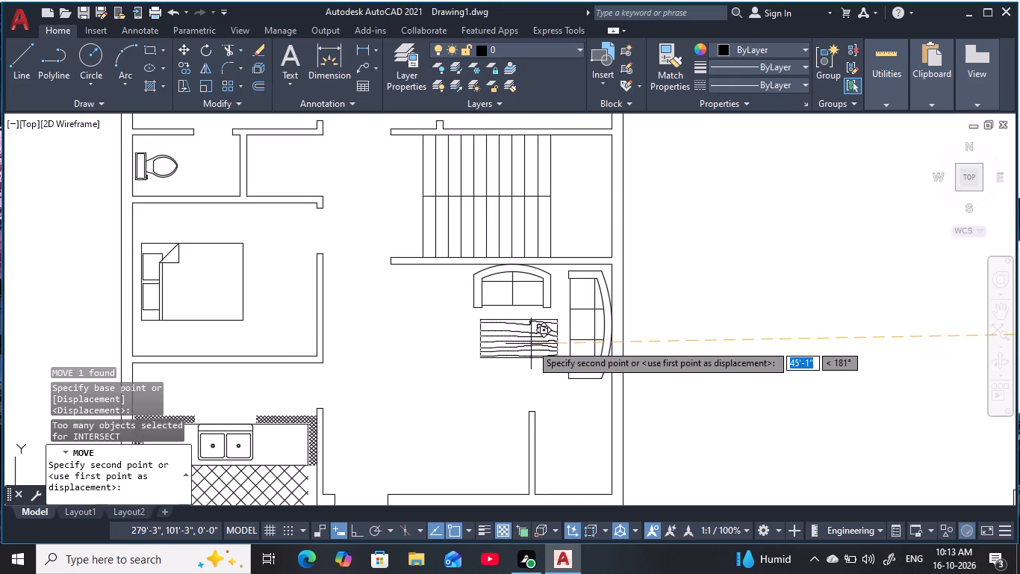
left_click(529, 343)
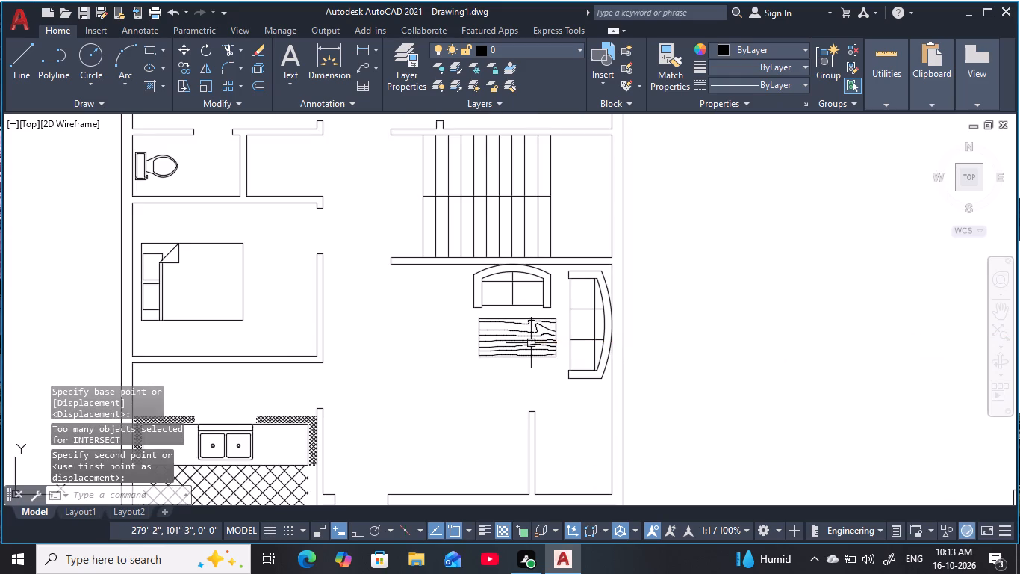
scroll(663, 338, "down", 1)
middle_click_drag(668, 339, 649, 357)
key("Escape")
key("Escape")
key("Escape")
key("Escape")
key("Escape")
key("Escape")
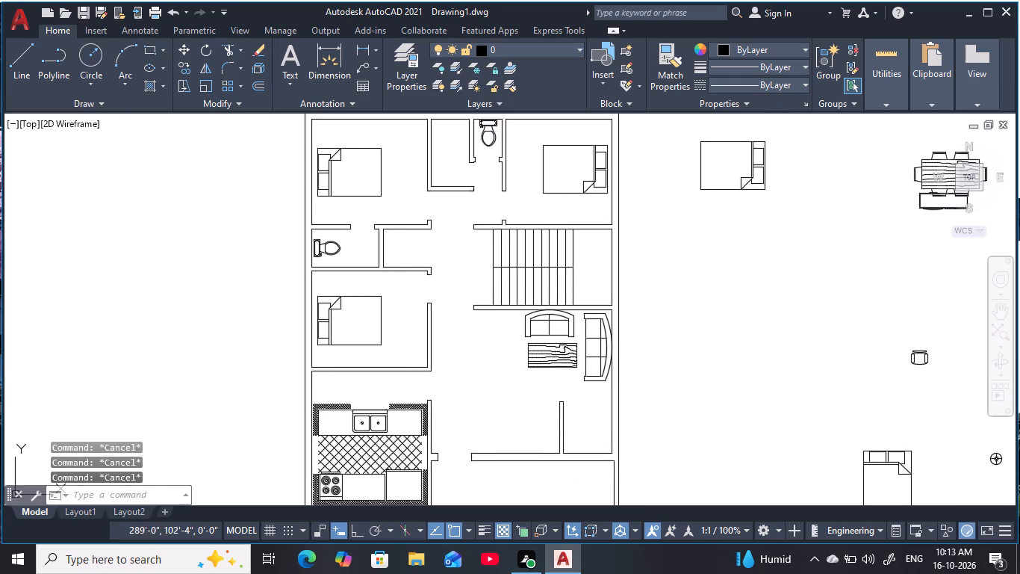
key("Escape")
key("Escape")
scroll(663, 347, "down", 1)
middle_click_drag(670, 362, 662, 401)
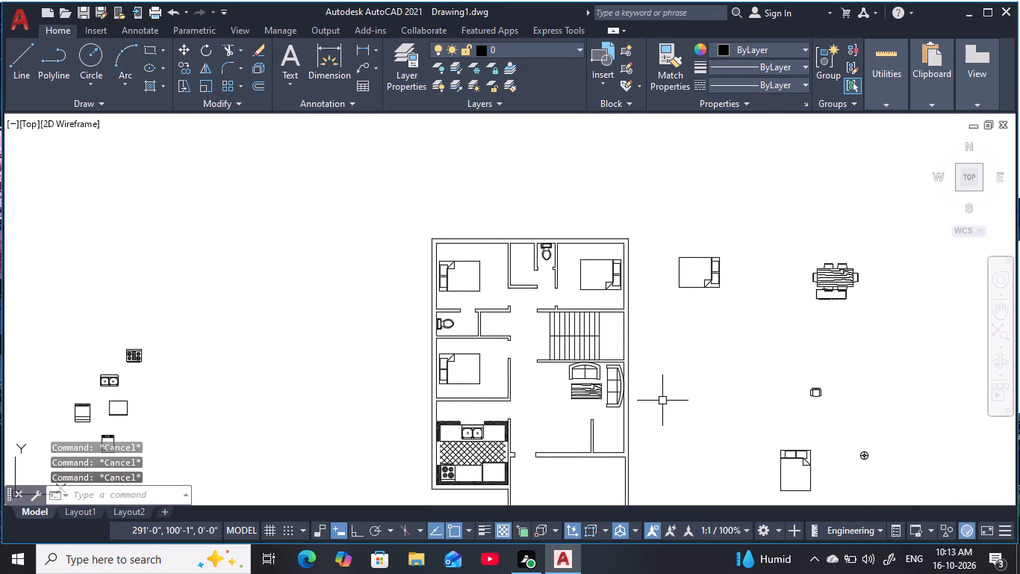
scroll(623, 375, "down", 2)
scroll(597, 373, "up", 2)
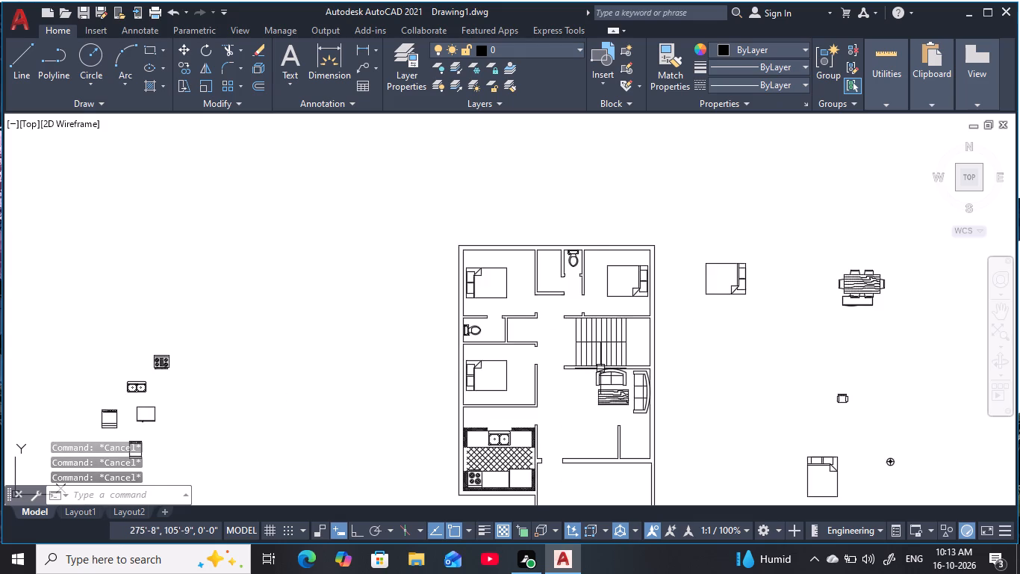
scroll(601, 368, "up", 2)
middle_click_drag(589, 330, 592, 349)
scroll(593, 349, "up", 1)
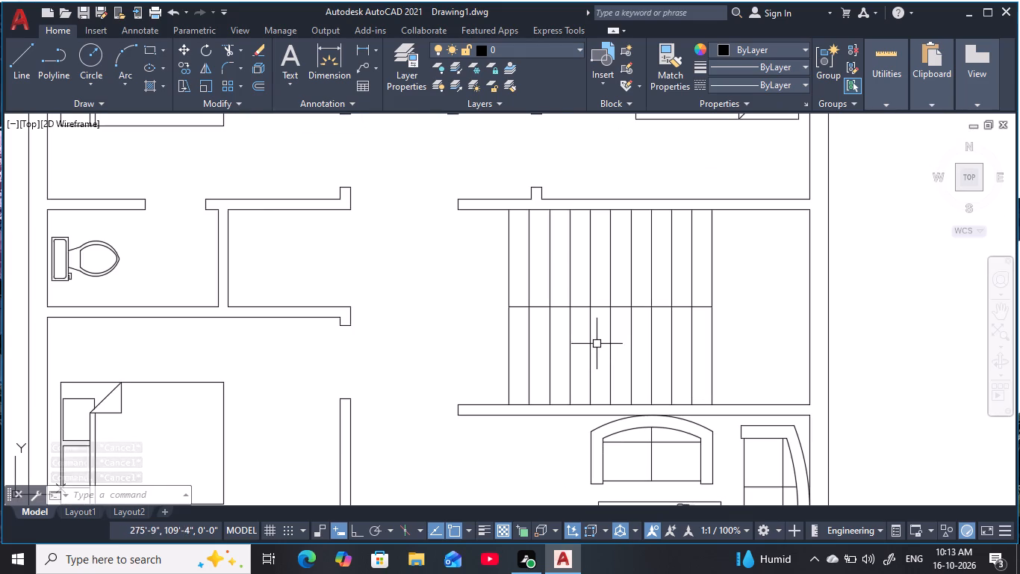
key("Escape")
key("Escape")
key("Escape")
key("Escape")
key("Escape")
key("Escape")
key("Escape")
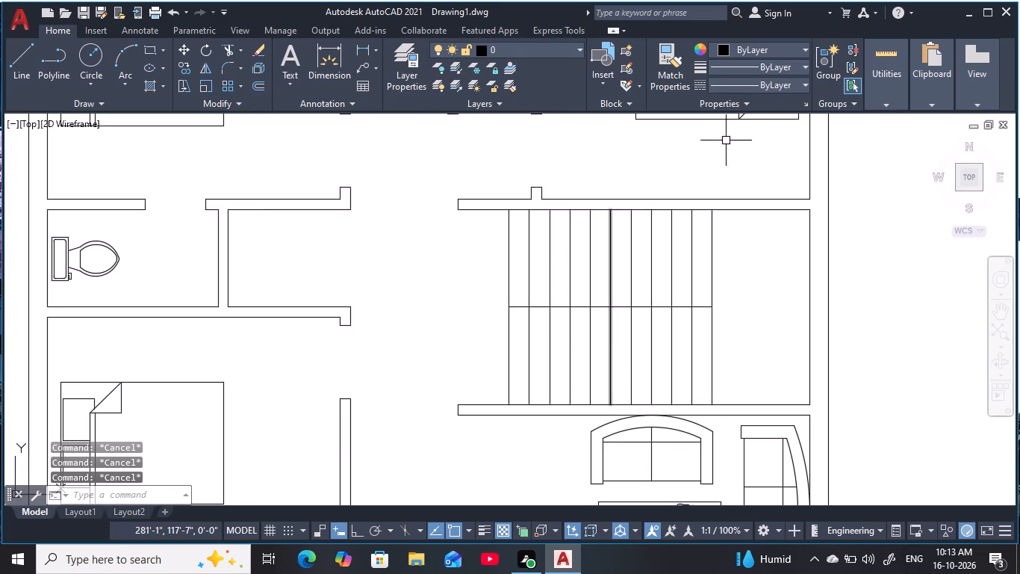
Copy the oval washbasin by its center into the lower-right corner of the toilet room on the west side of the plan.
scroll(668, 264, "down", 2)
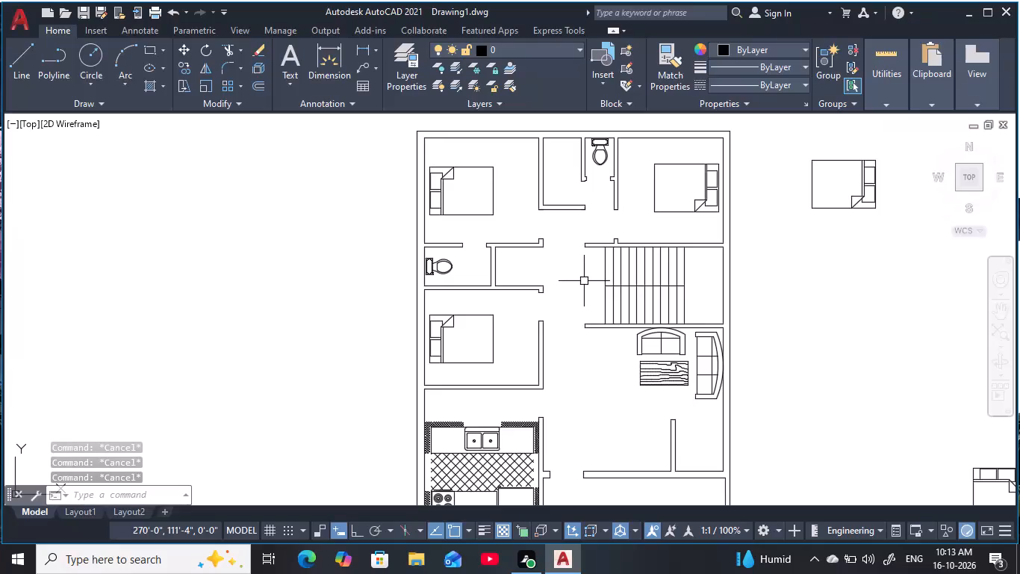
scroll(591, 292, "down", 2)
scroll(309, 368, "up", 2)
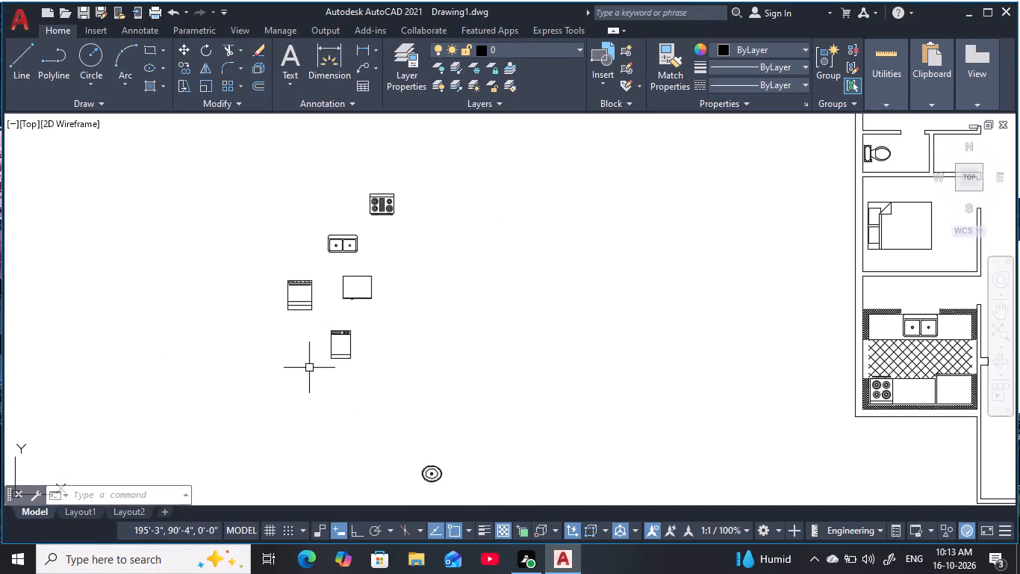
middle_click_drag(379, 353, 364, 271)
left_click(422, 391)
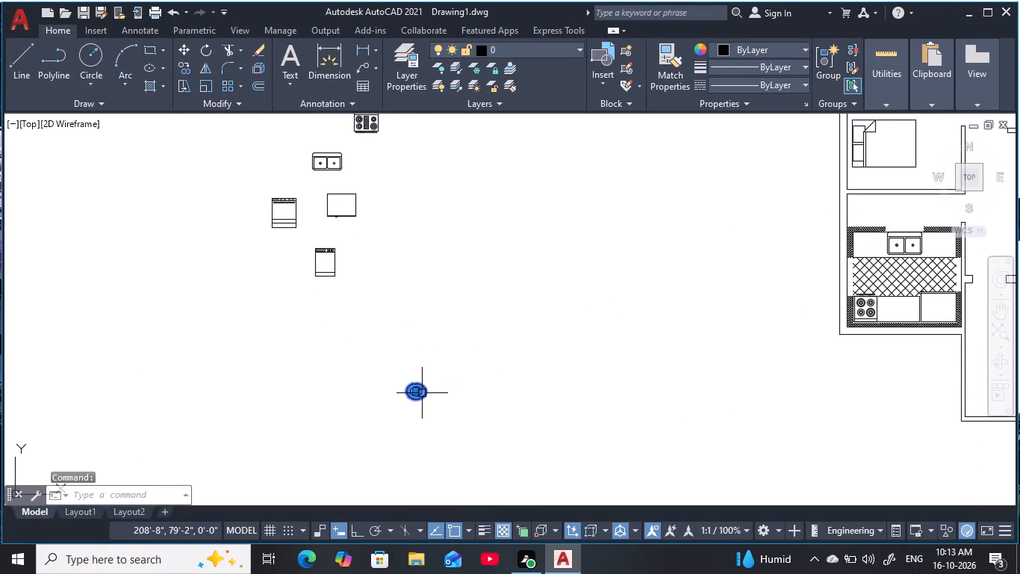
key("c")
key("o")
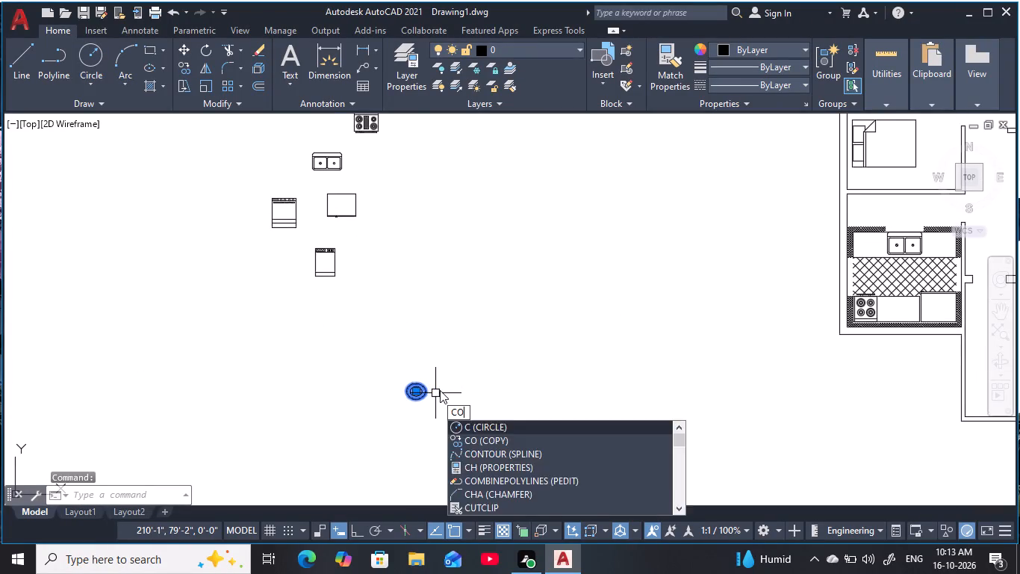
key("space")
left_click(416, 389)
middle_click_drag(609, 336, 482, 393)
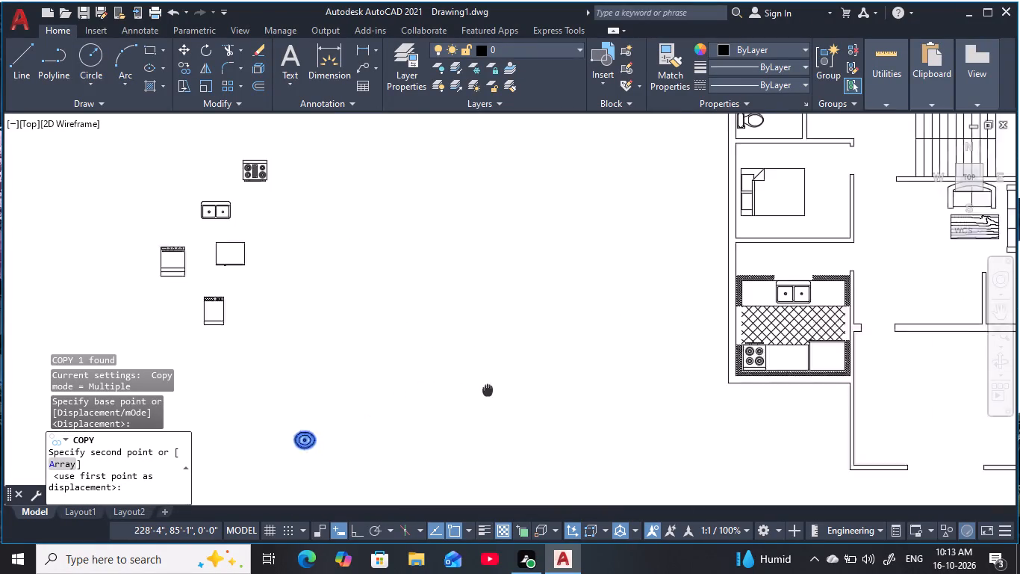
middle_click_drag(482, 393, 450, 411)
middle_click_drag(647, 303, 586, 383)
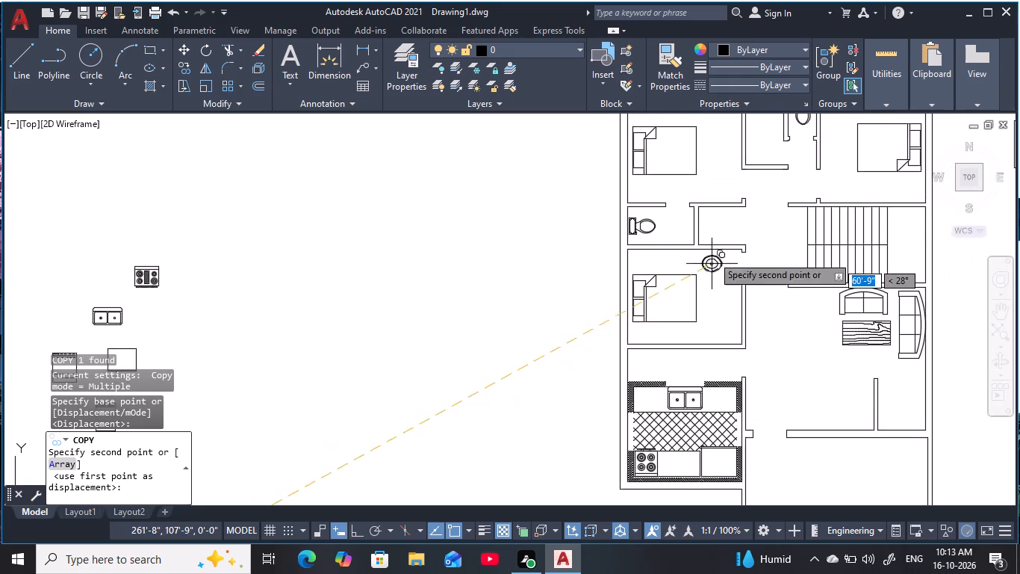
scroll(688, 241, "up", 4)
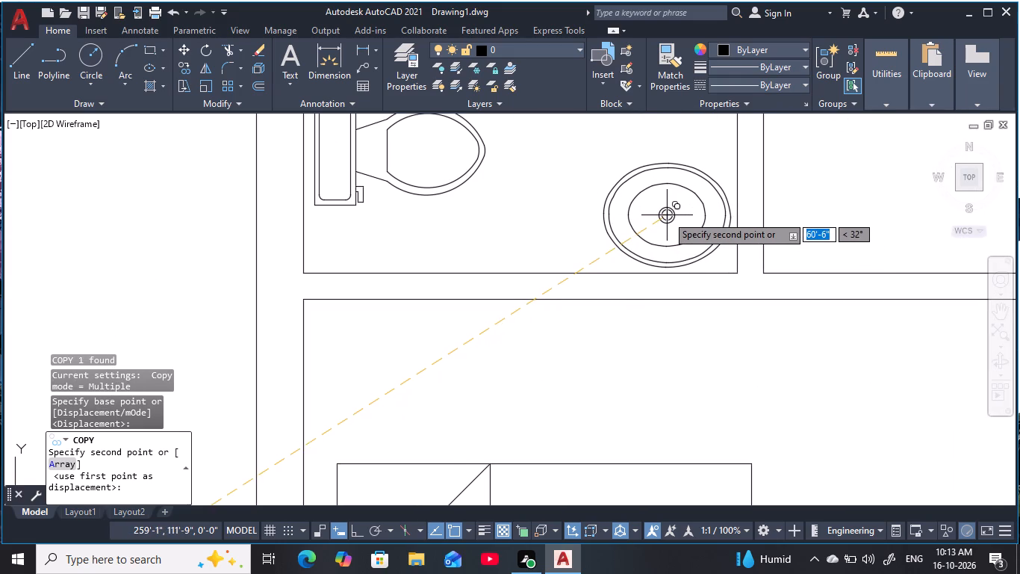
left_click(668, 217)
Place a second copy of the oval washbasin in the upper middle bathroom, left of the toilet partition.
scroll(668, 217, "down", 3)
middle_click_drag(669, 217, 617, 442)
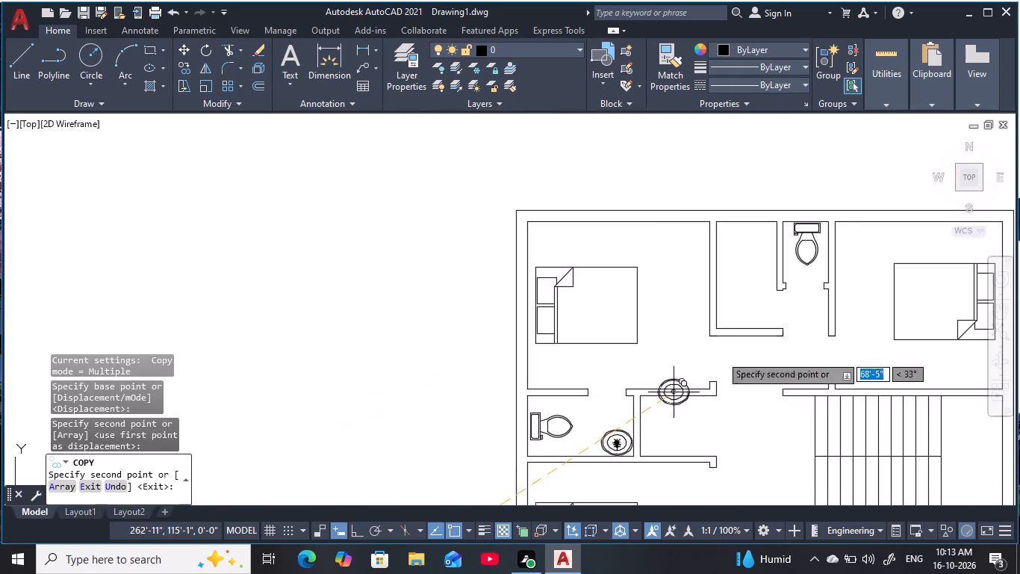
scroll(755, 293, "up", 2)
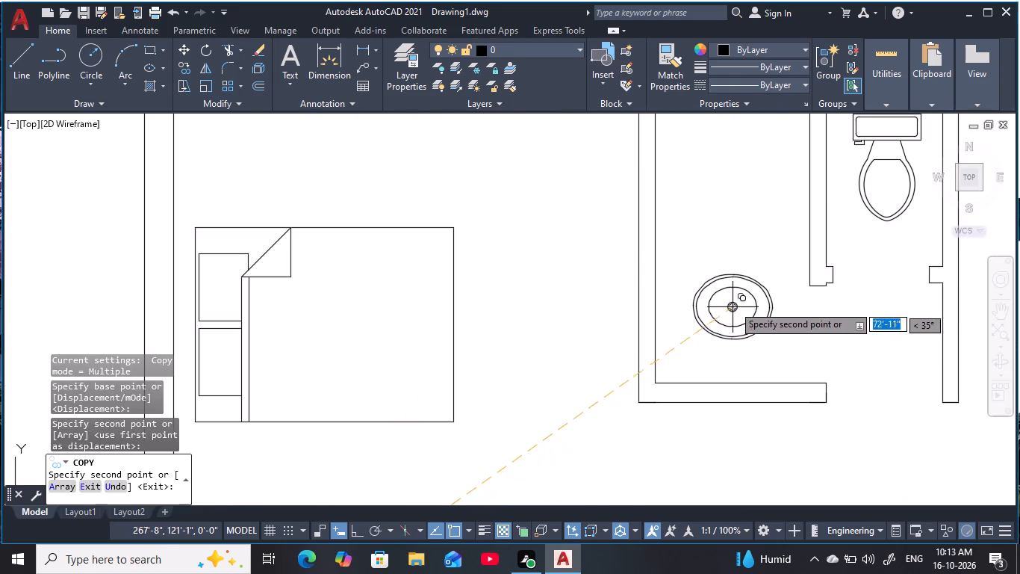
left_click(734, 295)
key("Escape")
key("Escape")
key("Escape")
Rotate the oval washbasin in the upper middle bathroom 90° about its center so its long axis runs vertically.
left_click(764, 291)
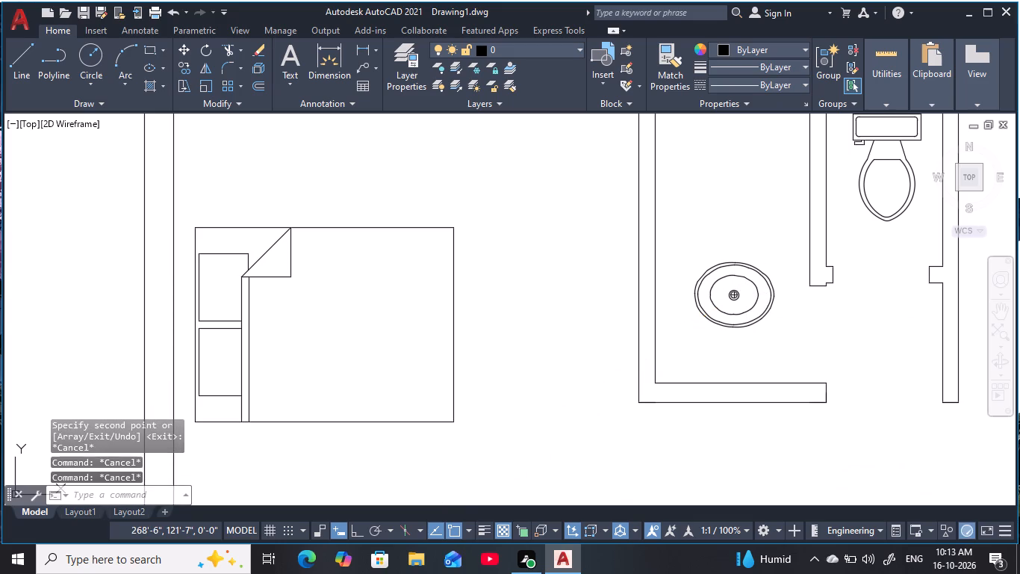
left_click(711, 248)
key("r")
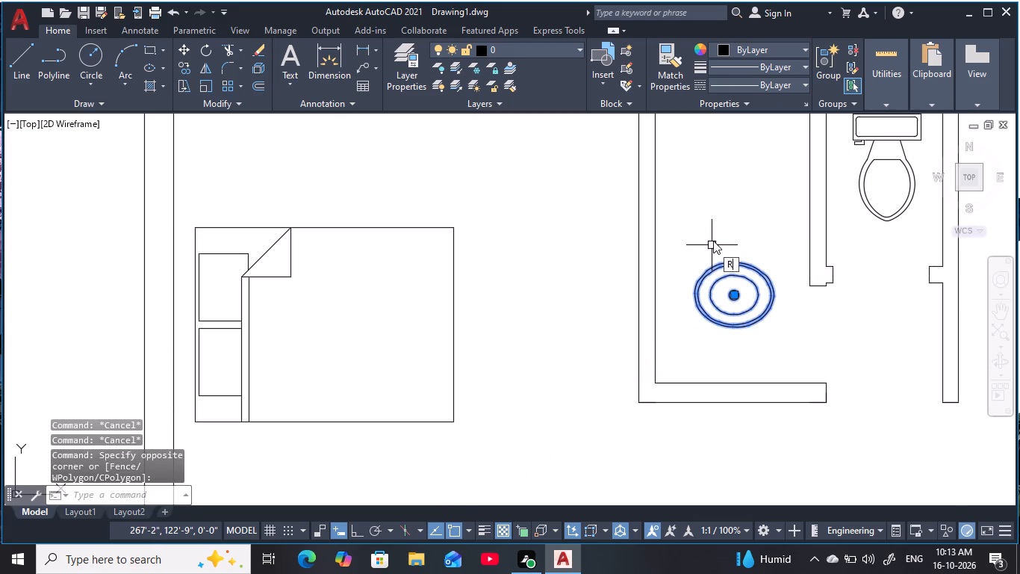
key("o")
key("space")
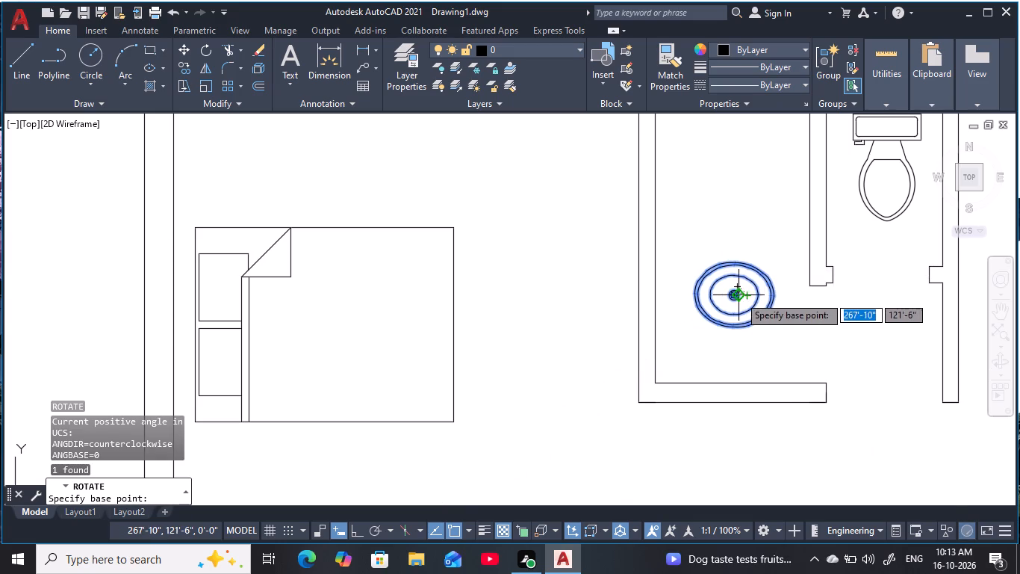
left_click(739, 296)
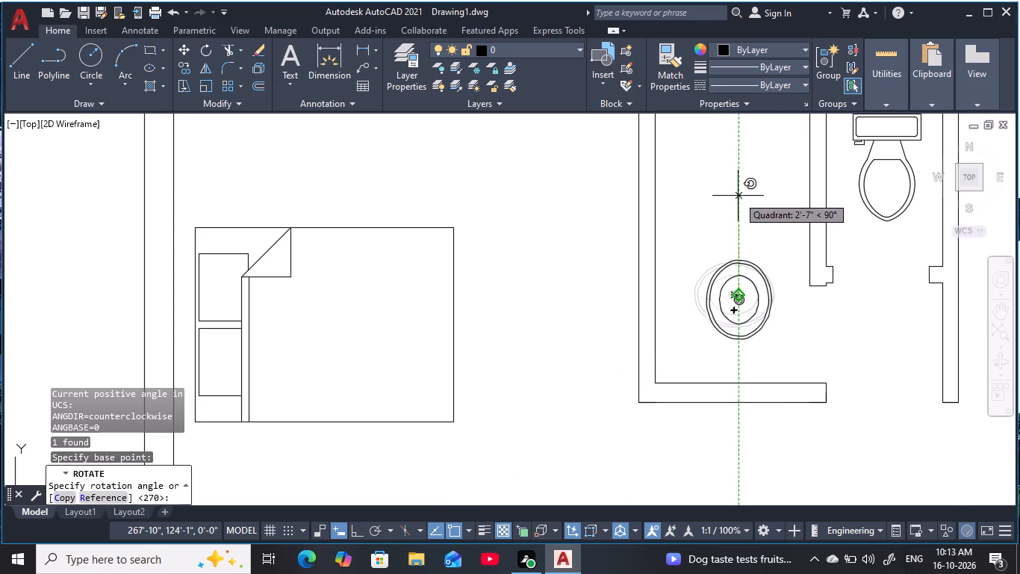
left_click(738, 196)
key("Escape")
key("Escape")
key("Escape")
Move the rotated oval washbasin by its center into the lower-left corner of the upper middle bathroom.
left_click(765, 288)
type("M")
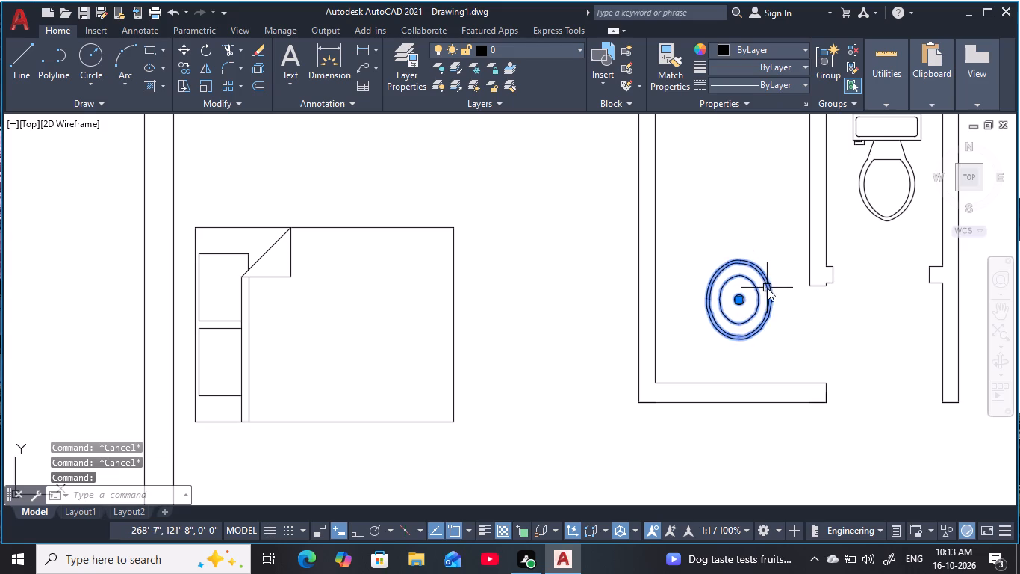
key("space")
left_click(740, 300)
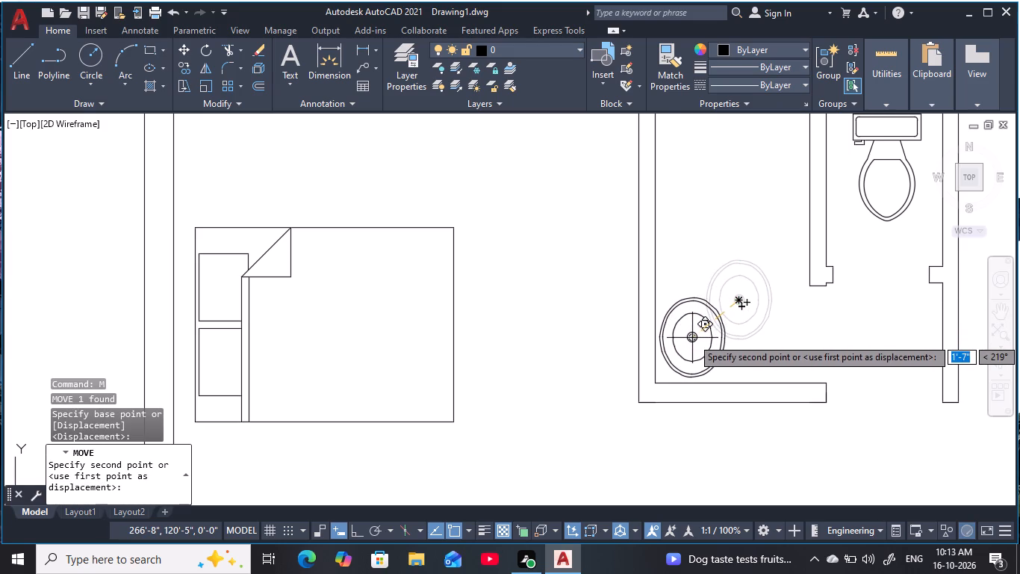
left_click(692, 338)
key("Escape")
key("Escape")
Insert the "Bath Tub - 26 x 60 in." block from House Designer.dwg in DesignCenter into the empty area above the loose kitchen fixtures.
scroll(707, 321, "down", 2)
key("Escape")
middle_click_drag(727, 315, 706, 342)
key("Escape")
key("Escape")
key("Escape")
scroll(714, 332, "down", 1)
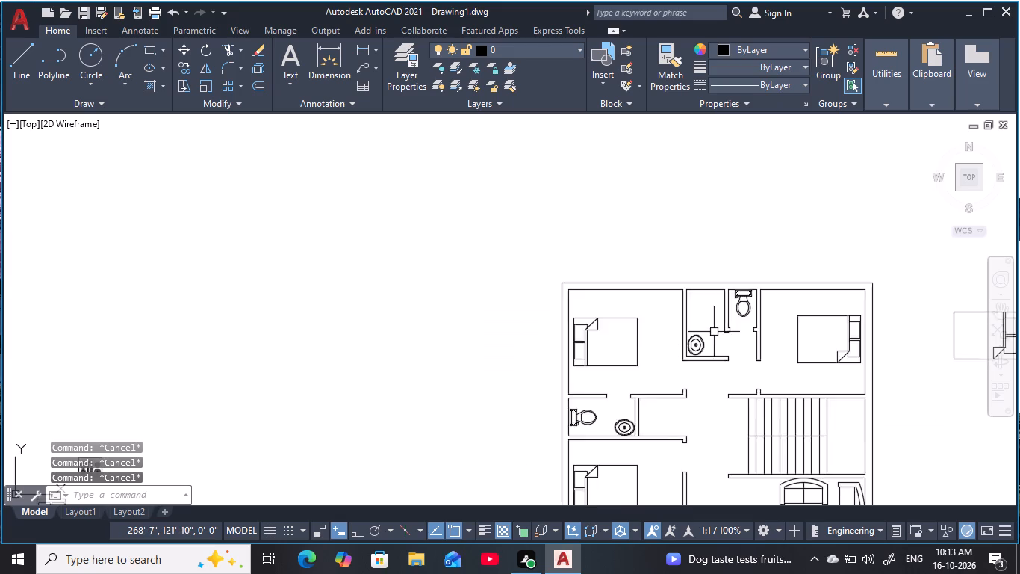
scroll(714, 332, "down", 1)
middle_click_drag(717, 333, 609, 200)
key("Escape")
key("Escape")
key("Escape")
key("Escape")
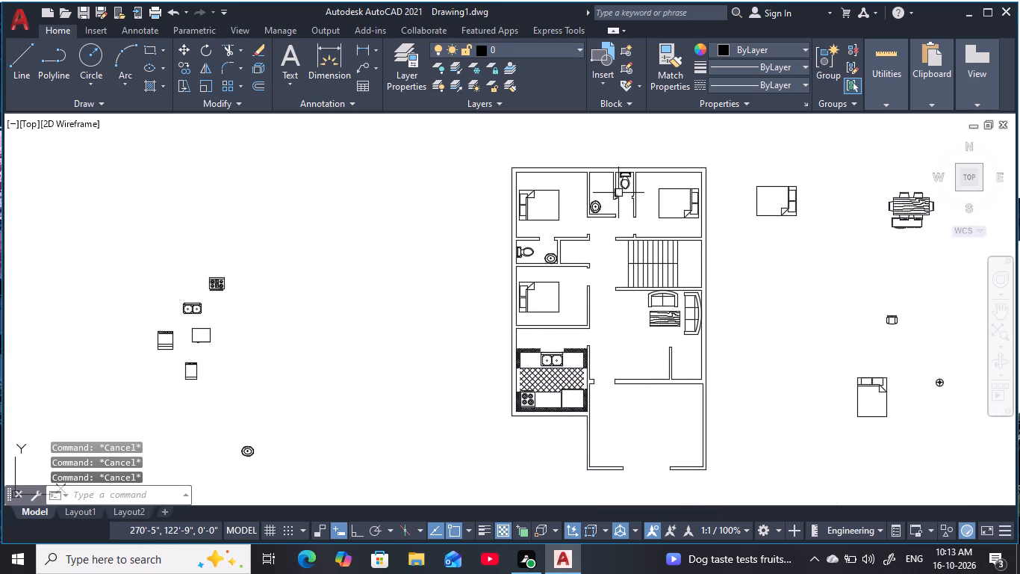
key("ctrl+2")
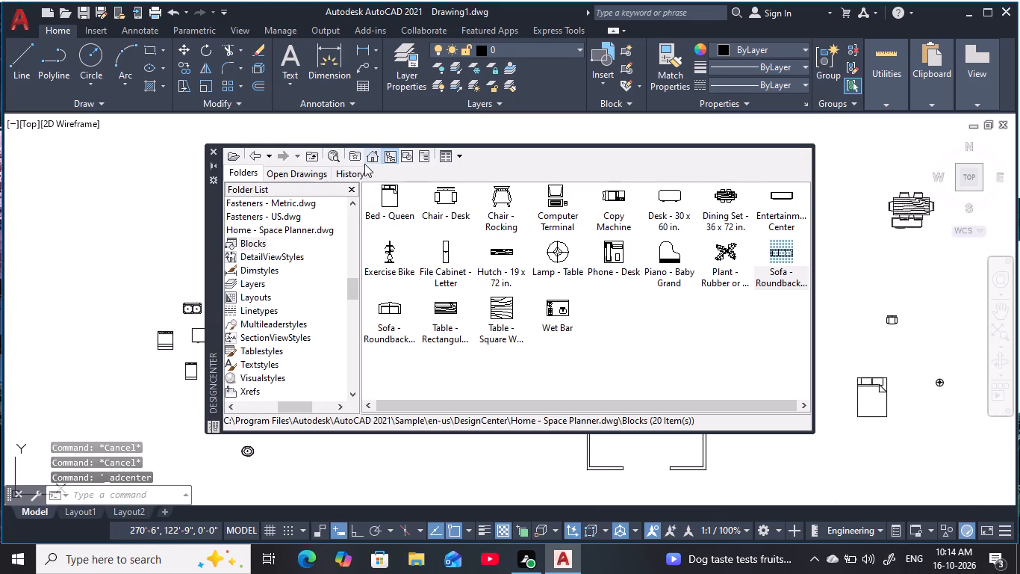
left_click(255, 159)
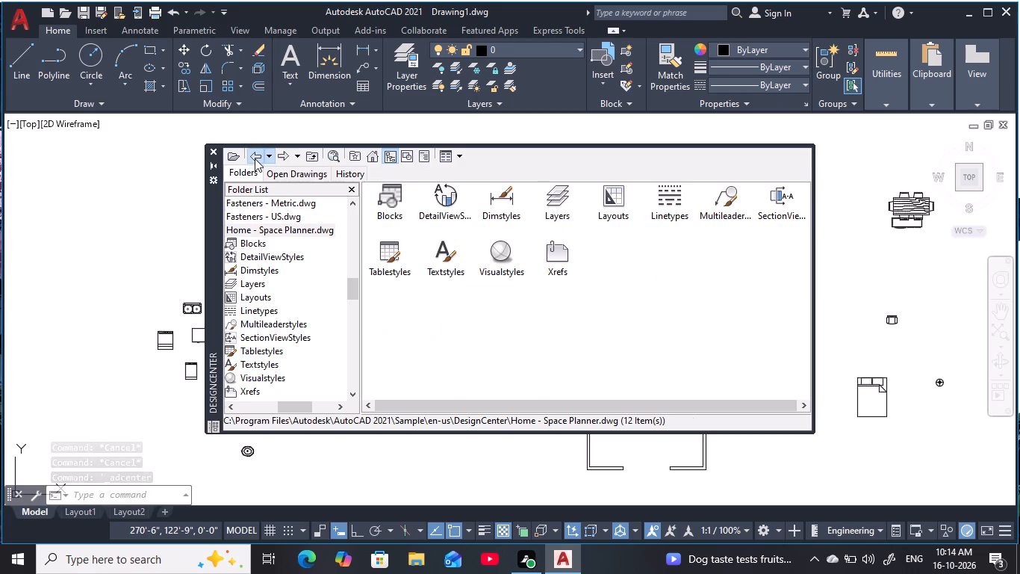
left_click(252, 153)
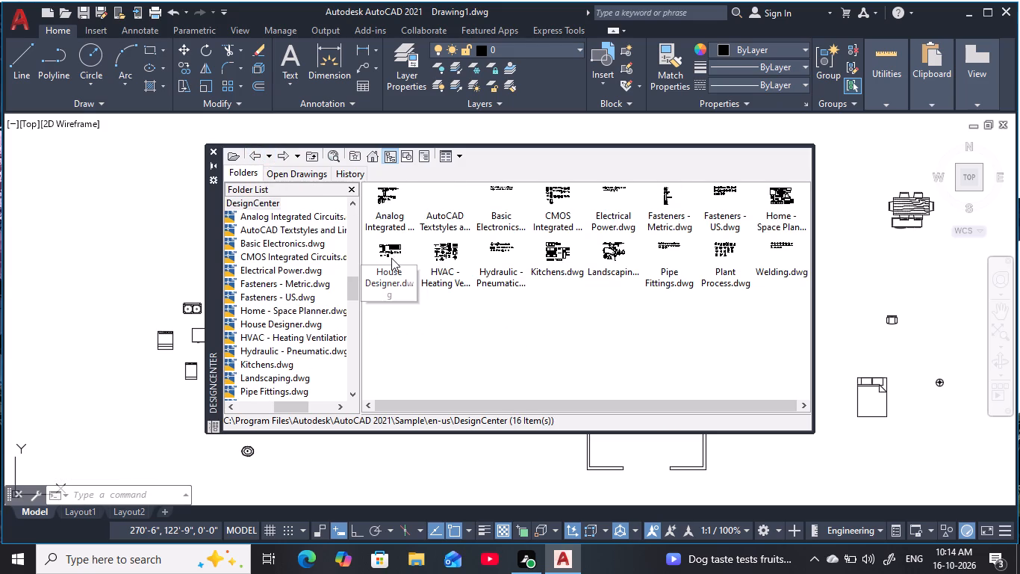
double_click(386, 258)
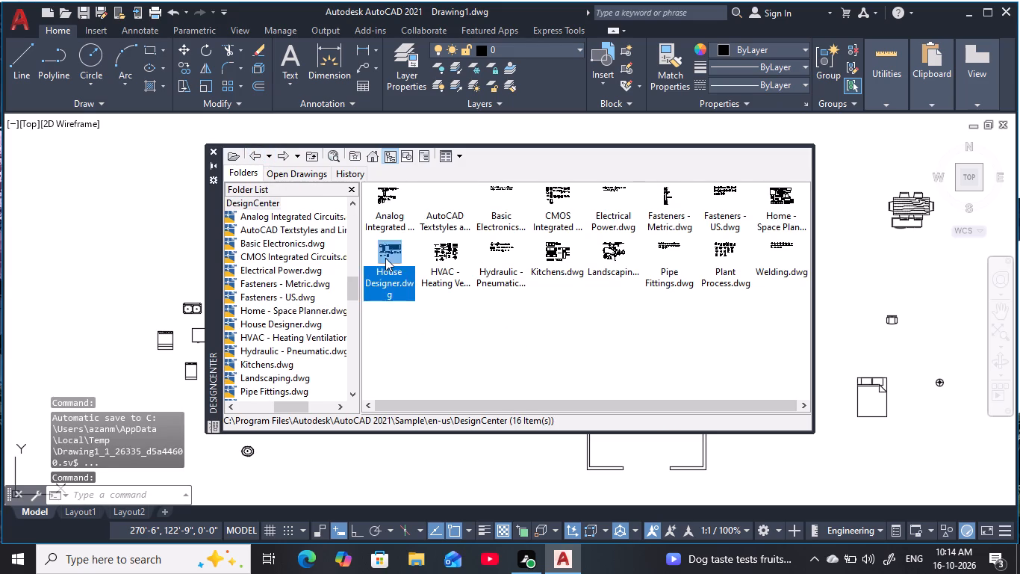
double_click(383, 203)
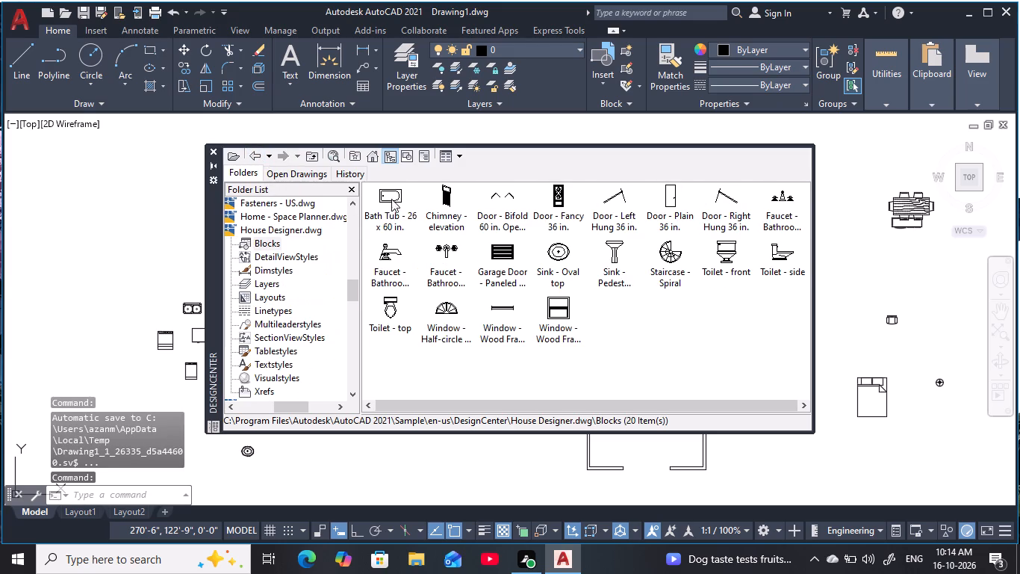
left_click_drag(391, 198, 128, 265)
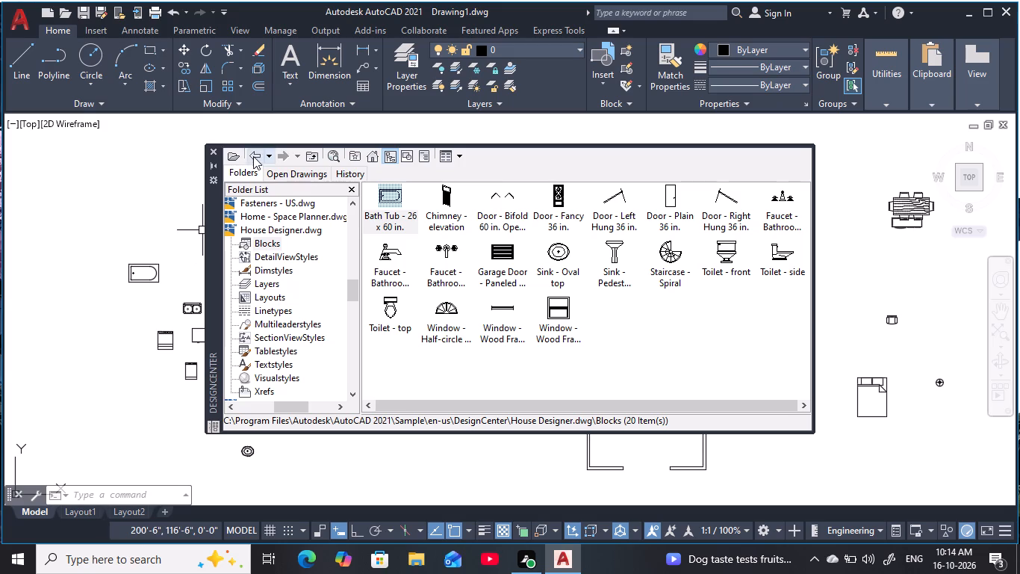
left_click(209, 149)
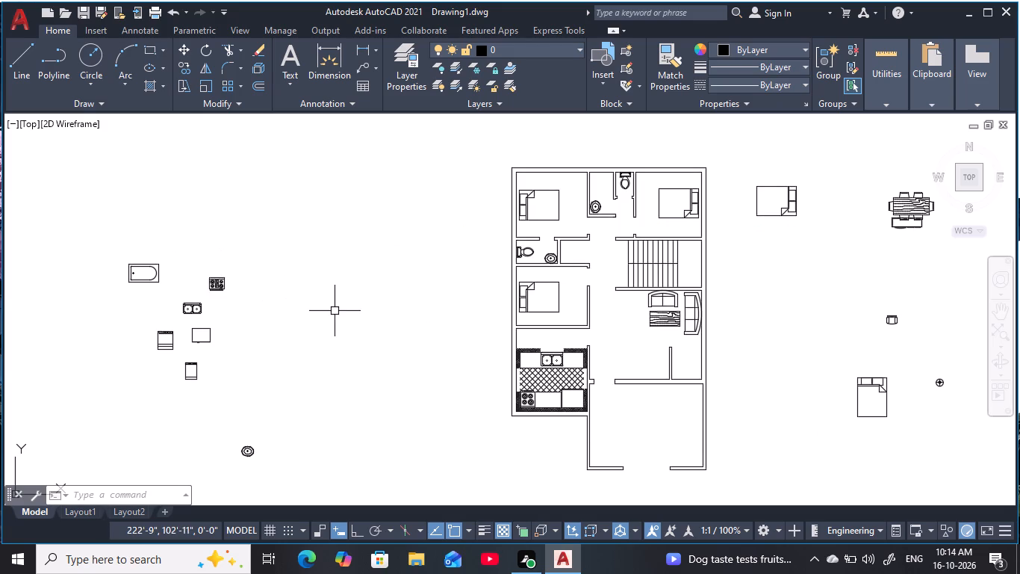
Rotate the bathtub 270° about its upper-right corner with Ortho on, so its drain end faces the top.
scroll(278, 254, "up", 2)
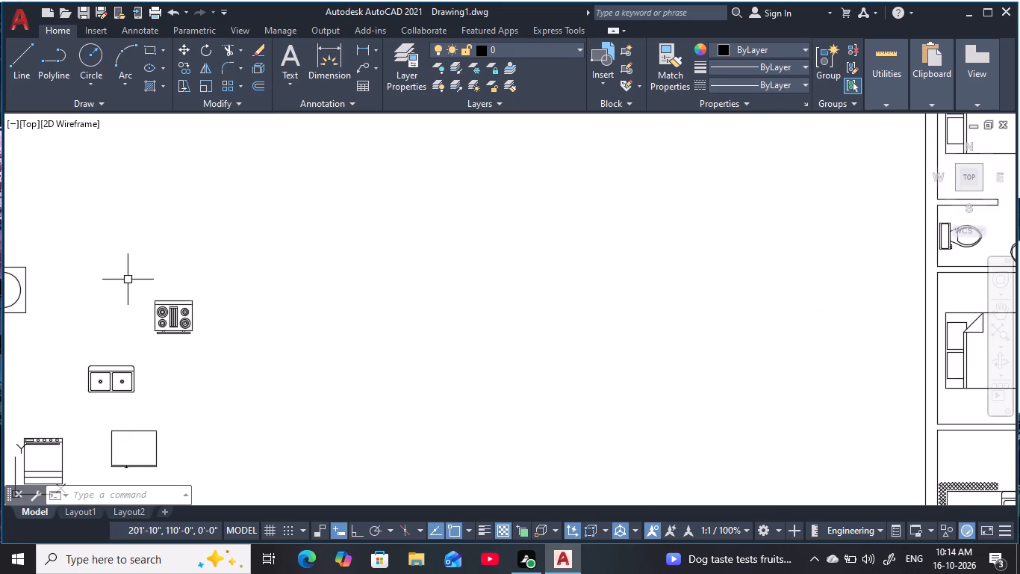
middle_click_drag(93, 277, 355, 253)
left_click(276, 259)
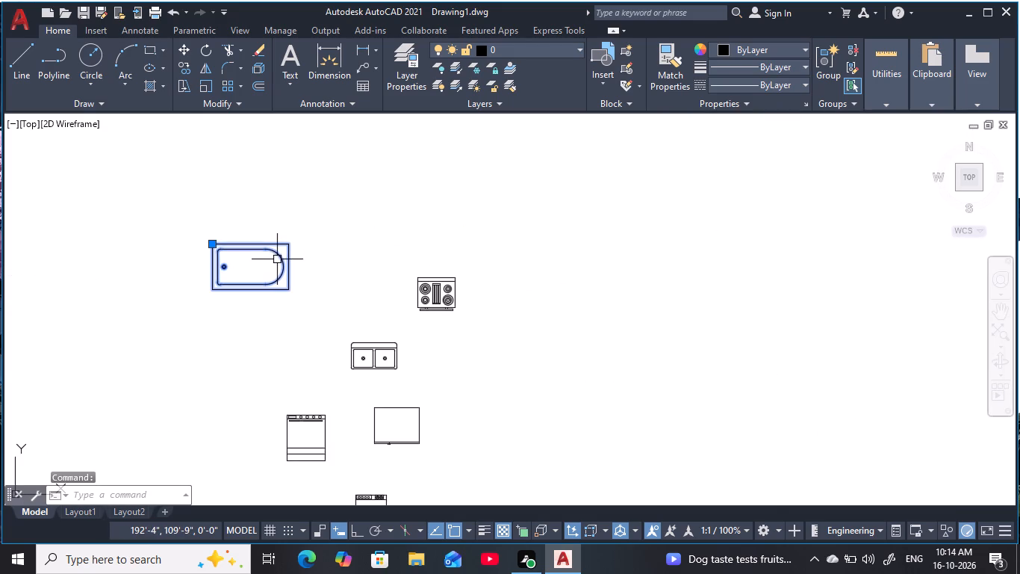
key("r")
type("O")
key("space")
left_click(288, 248)
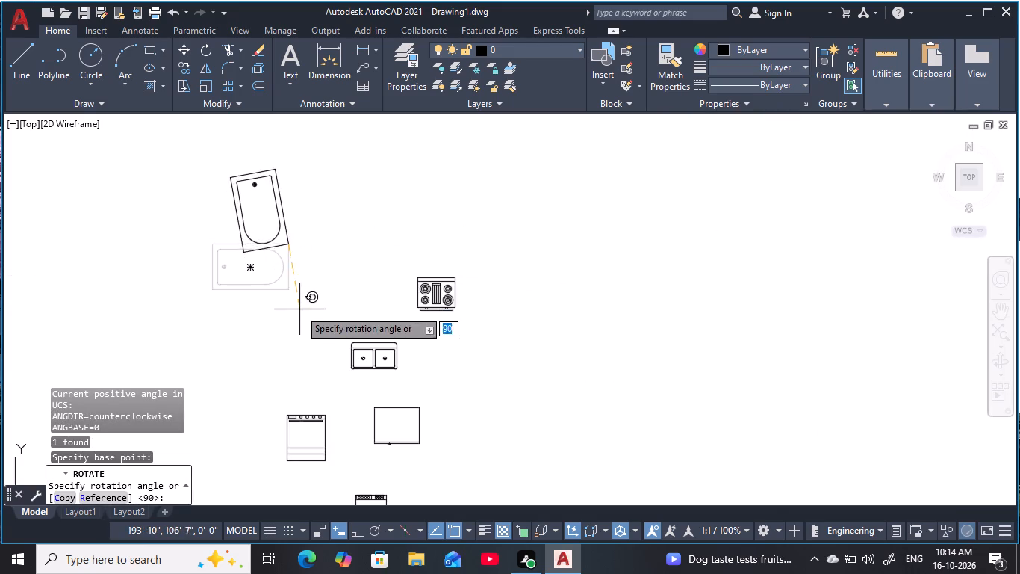
key("F8")
left_click(295, 317)
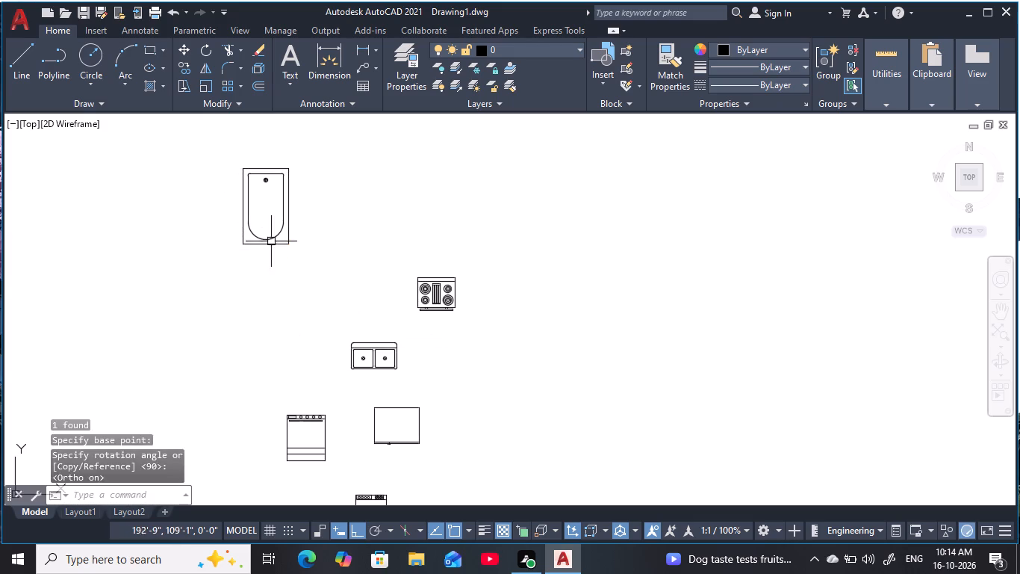
key("Escape")
key("Escape")
key("Escape")
Move the bathtub by the middle of its top edge into the upper middle bathroom, against the upper wall beside the toilet partition.
left_click(278, 173)
key("m")
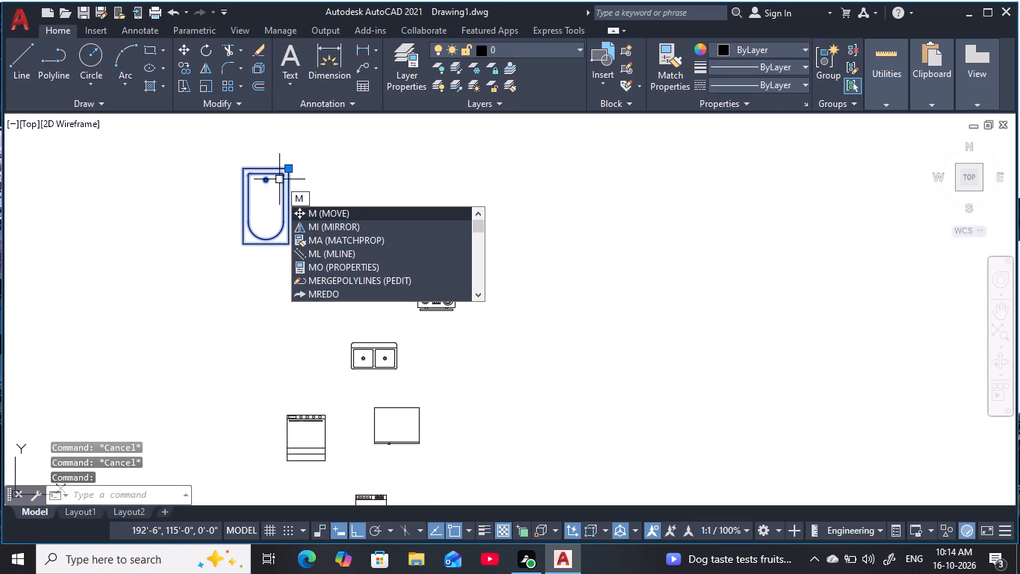
key("space")
left_click(267, 170)
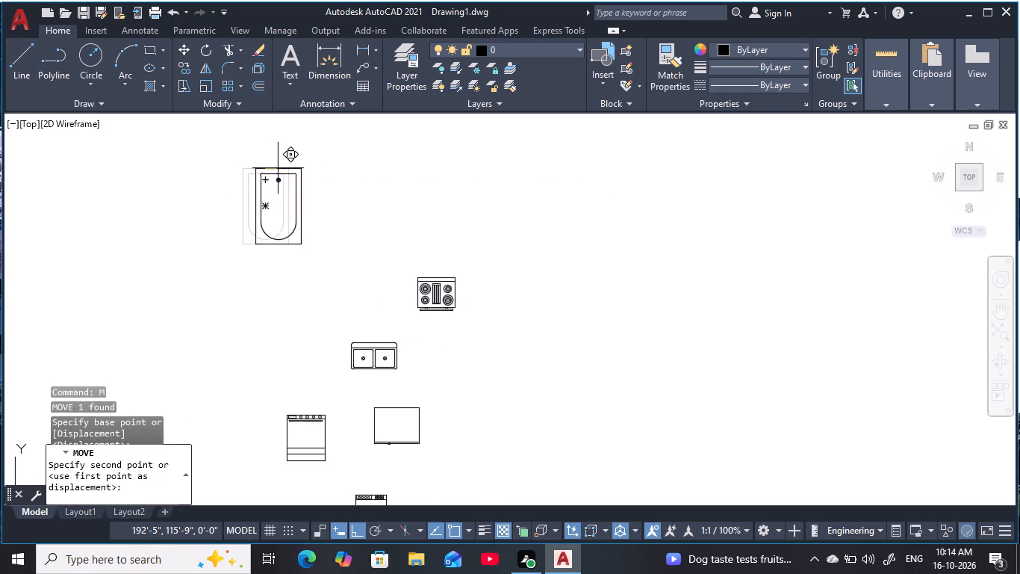
middle_click_drag(430, 181, 174, 366)
key("F8")
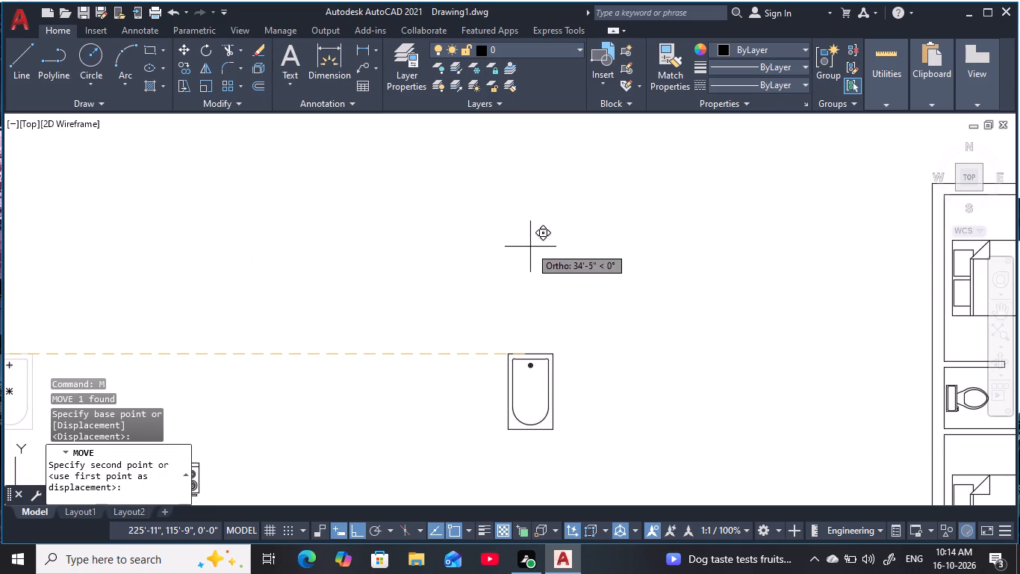
middle_click_drag(594, 238, 231, 262)
middle_click_drag(824, 251, 764, 262)
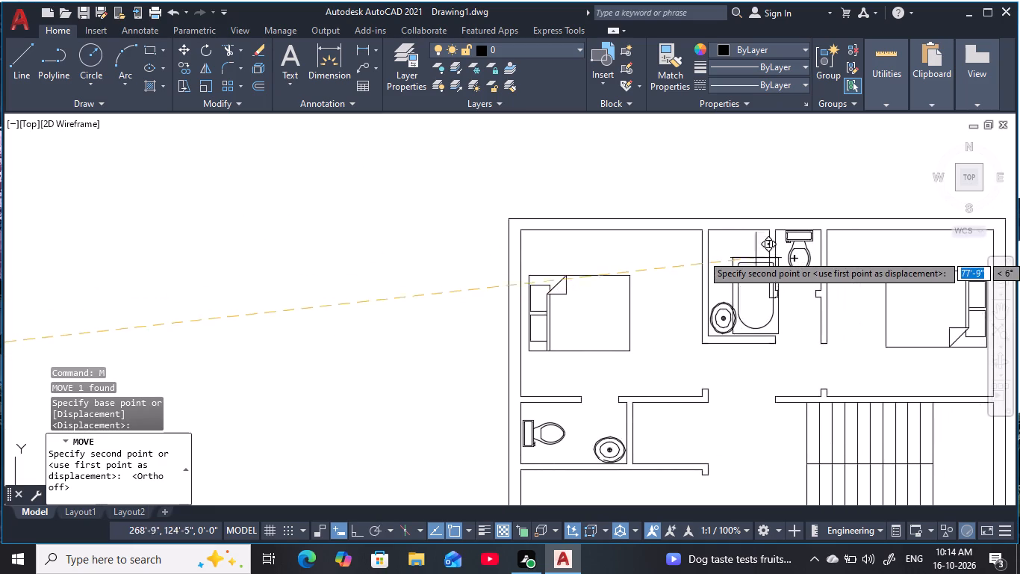
scroll(748, 247, "up", 2)
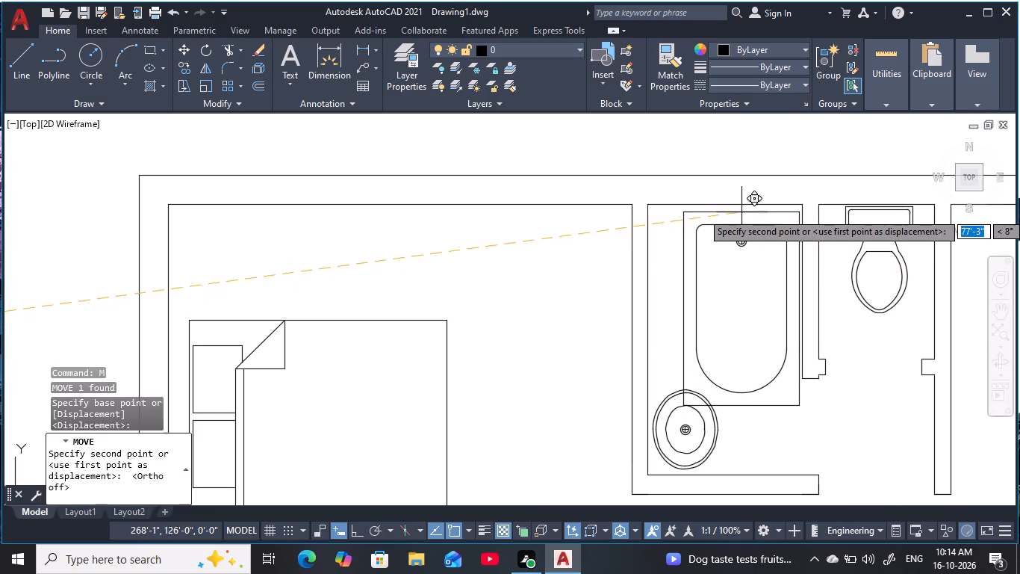
left_click(744, 206)
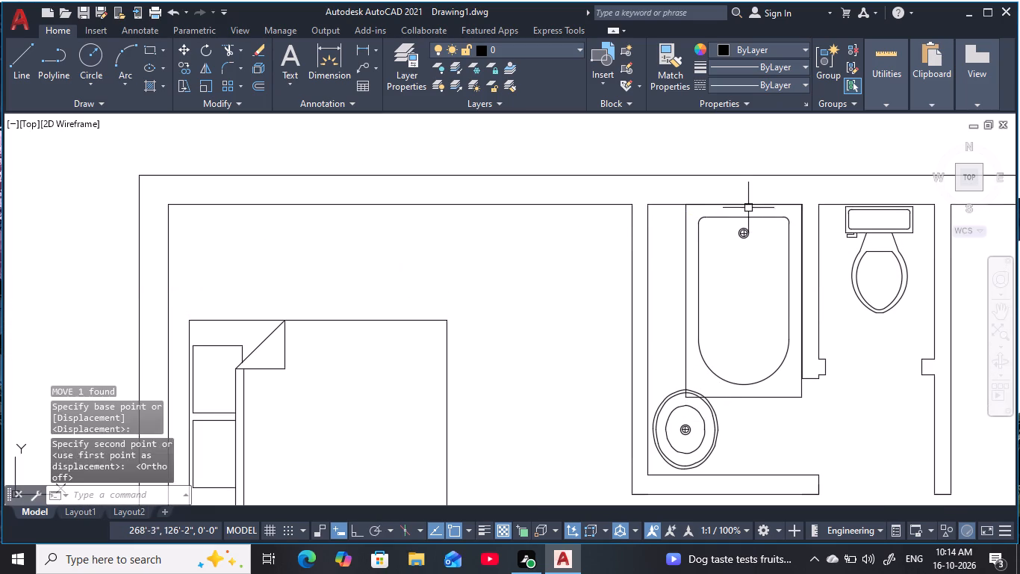
key("Escape")
key("Escape")
key("Escape")
key("Escape")
Scale the bathtub down about its upper-right corner so its lower edge clears the oval washbasin.
left_click(765, 218)
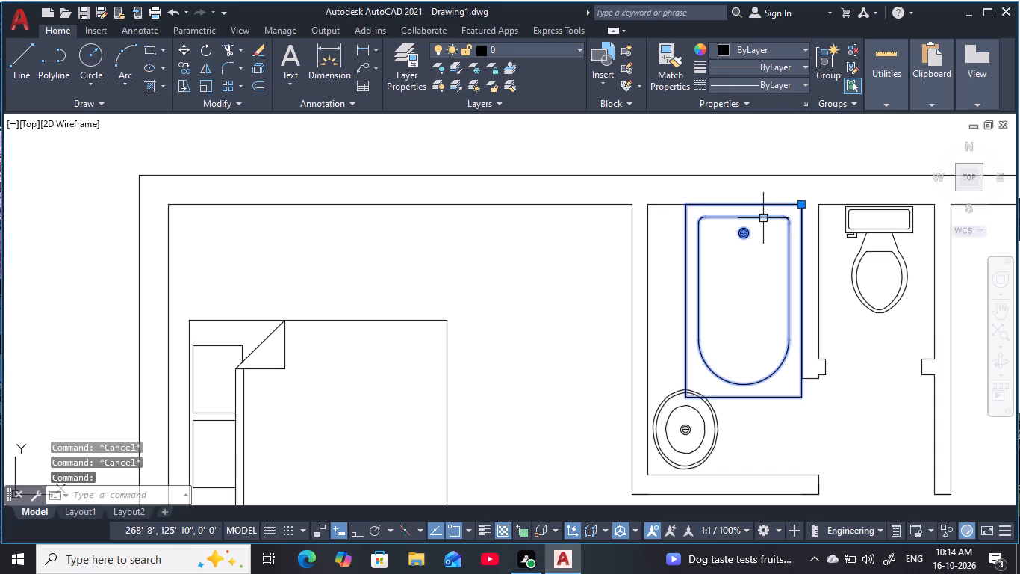
type("SC")
key("space")
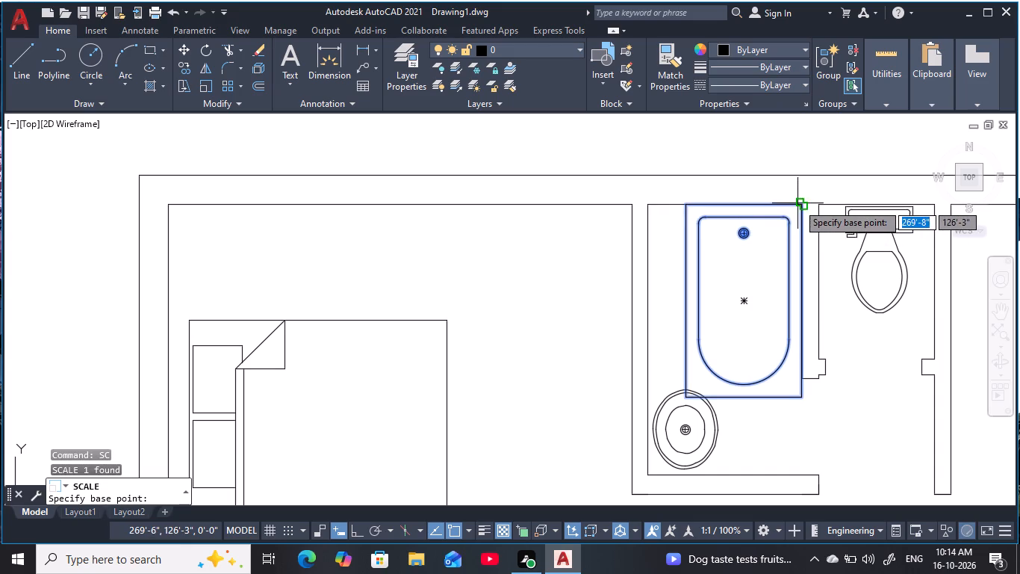
left_click(798, 203)
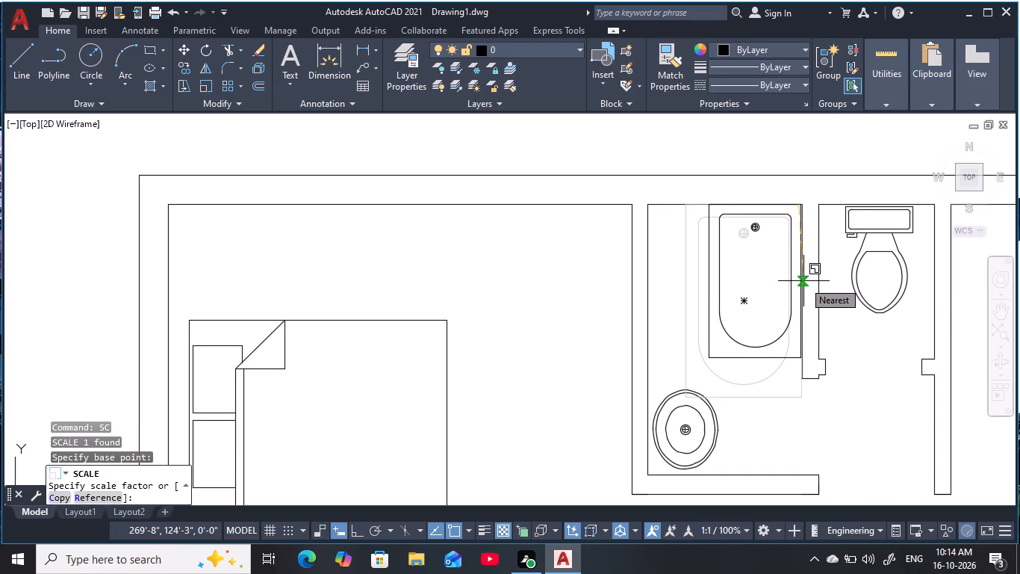
left_click(803, 281)
key("Escape")
key("Escape")
key("Escape")
scroll(793, 389, "down", 1)
middle_click_drag(787, 389, 739, 375)
key("Escape")
key("Escape")
key("Escape")
key("Escape")
key("Escape")
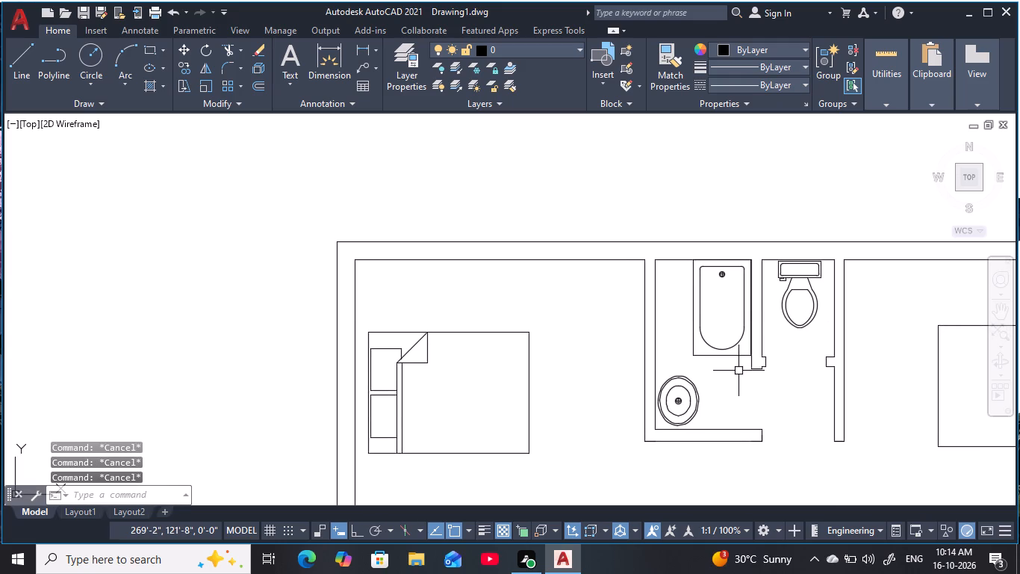
Move the bathtub slightly left along the upper wall by its drain, leaving a small gap to the toilet partition.
scroll(738, 371, "down", 1)
middle_click_drag(738, 371, 647, 277)
scroll(709, 303, "down", 1)
middle_click_drag(709, 305, 685, 302)
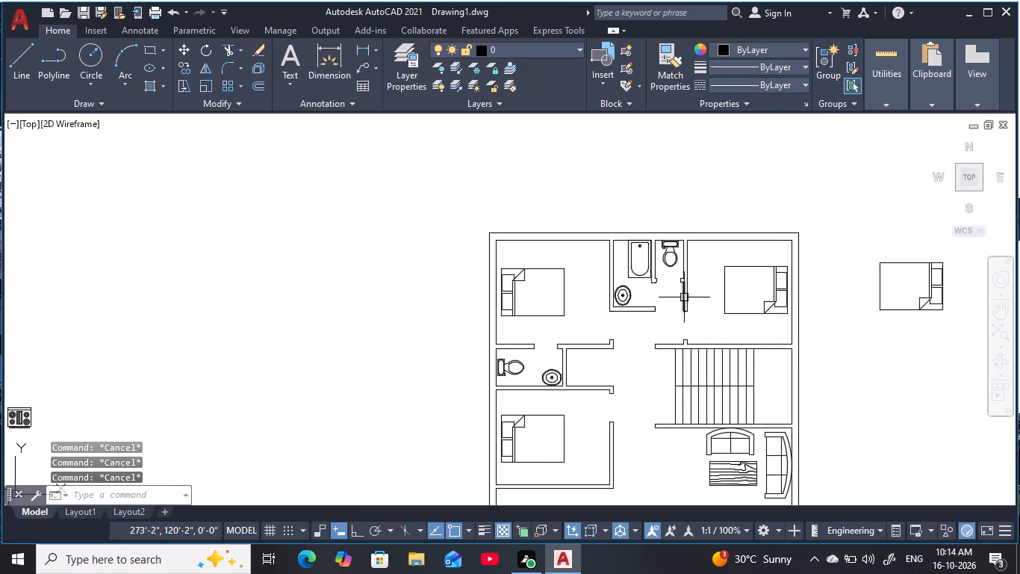
scroll(642, 255, "up", 2)
middle_click(647, 252)
left_click(660, 271)
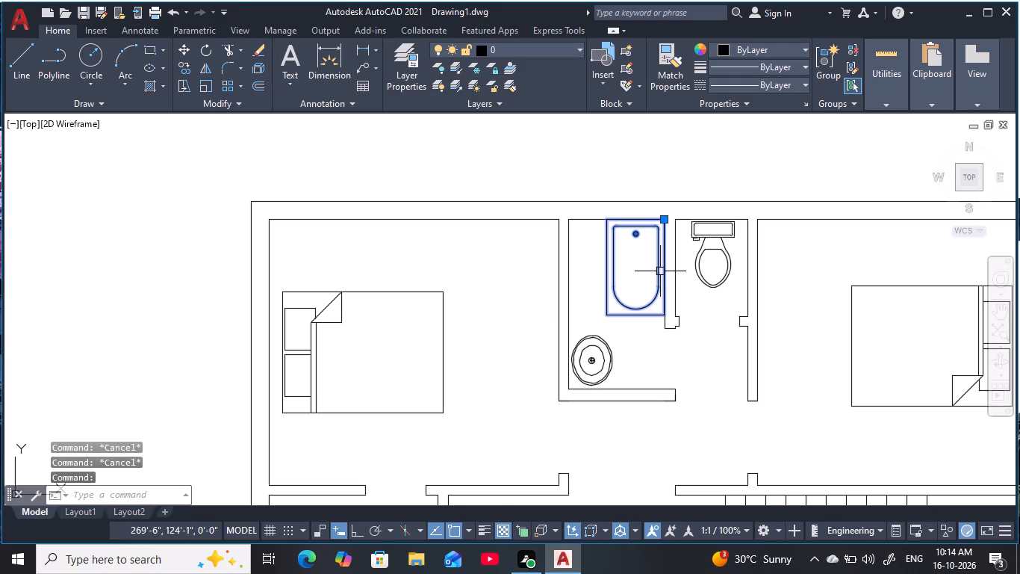
type("M")
key("space")
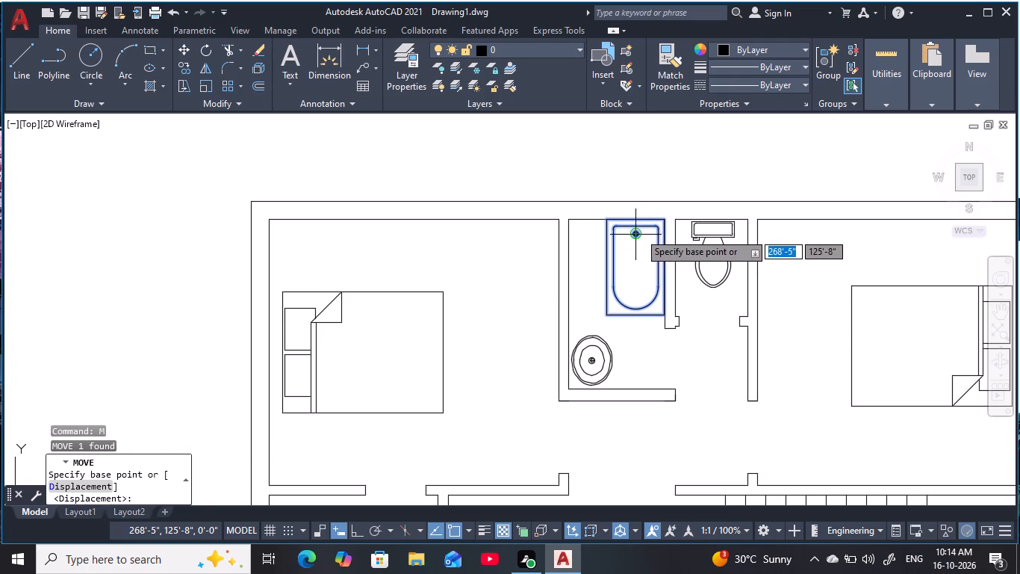
left_click(639, 232)
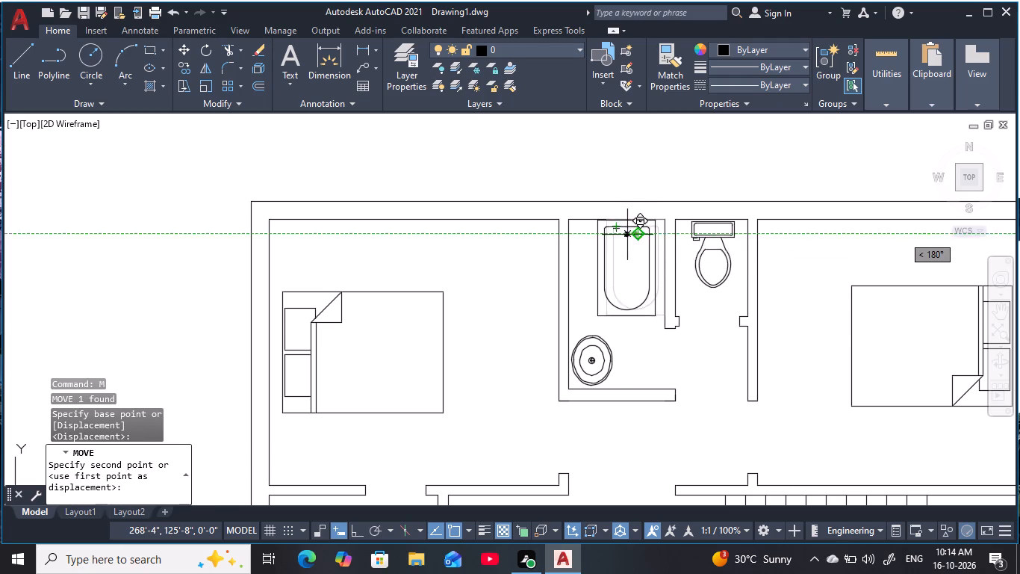
left_click(625, 235)
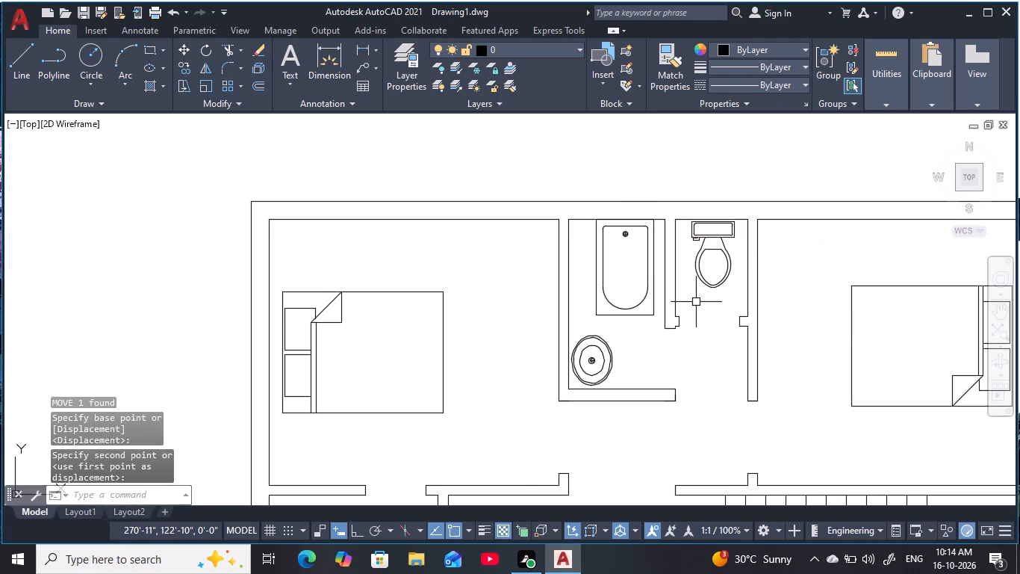
key("Escape")
scroll(697, 306, "down", 1)
key("Escape")
middle_click_drag(695, 308, 624, 258)
key("Escape")
key("Escape")
scroll(638, 286, "down", 2)
middle_click_drag(631, 271, 634, 244)
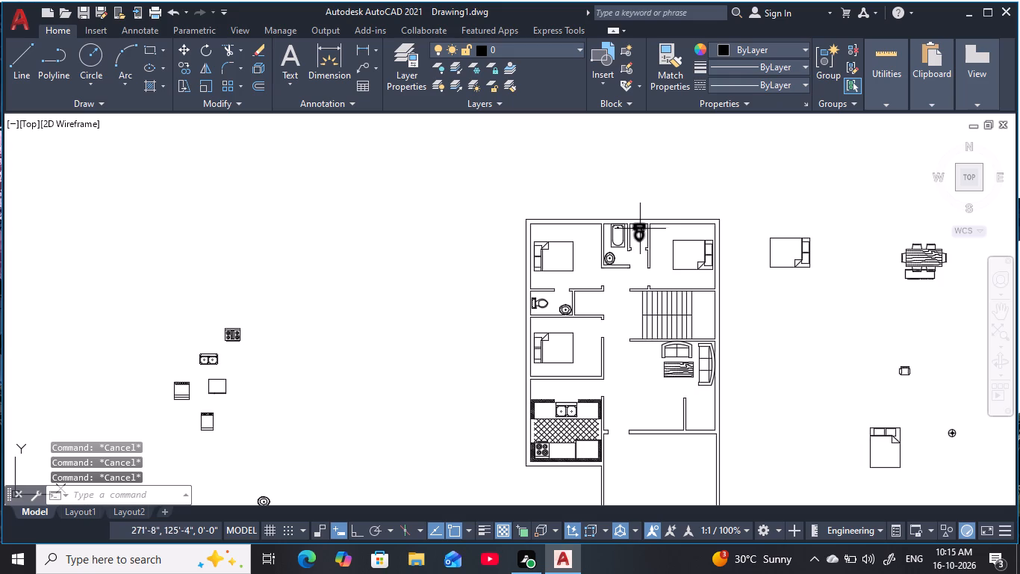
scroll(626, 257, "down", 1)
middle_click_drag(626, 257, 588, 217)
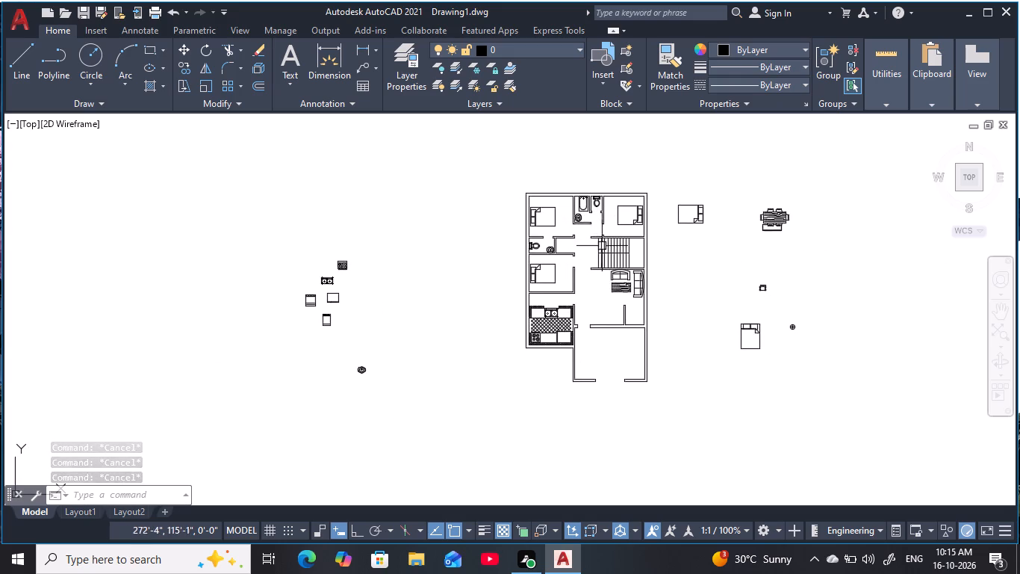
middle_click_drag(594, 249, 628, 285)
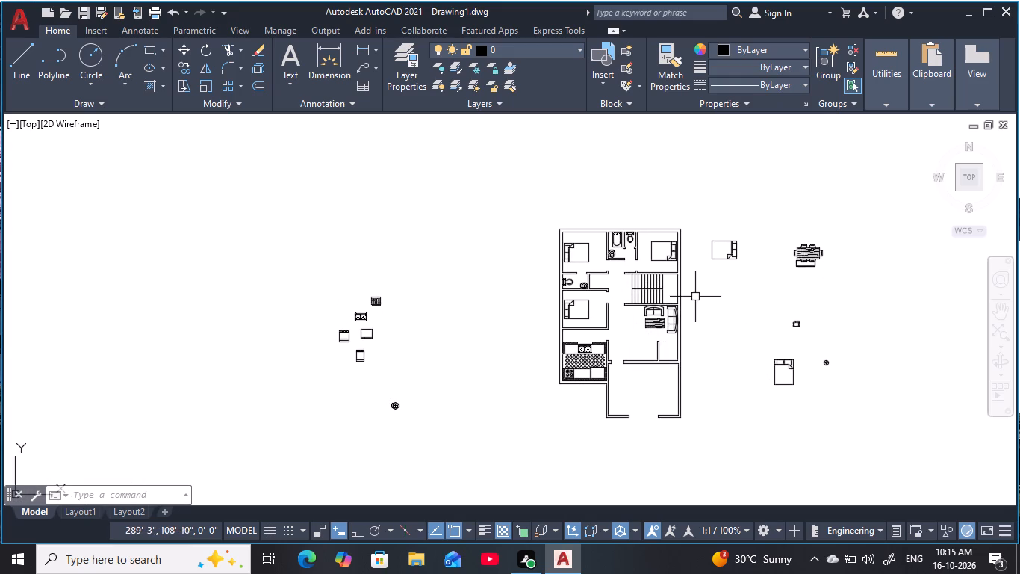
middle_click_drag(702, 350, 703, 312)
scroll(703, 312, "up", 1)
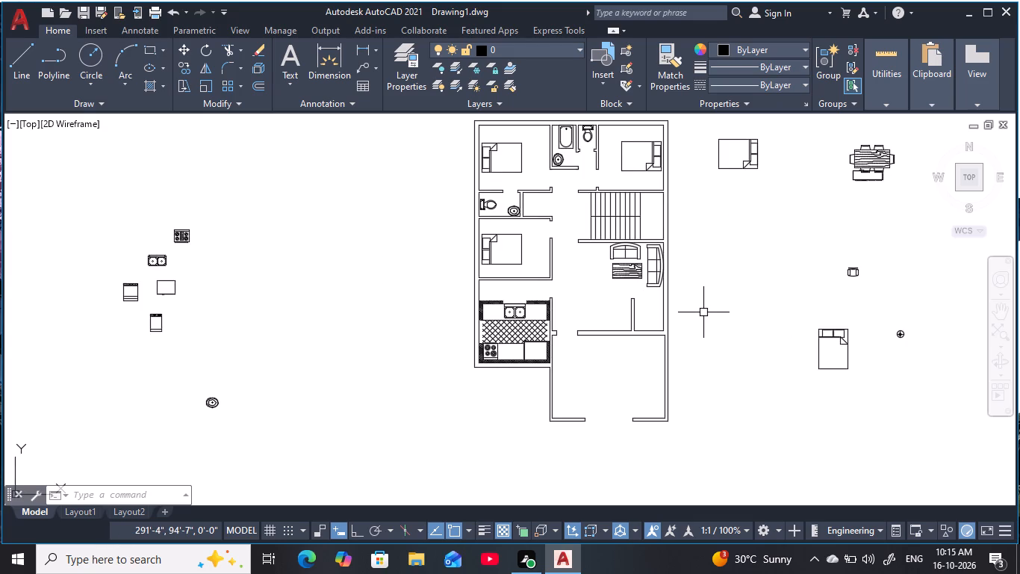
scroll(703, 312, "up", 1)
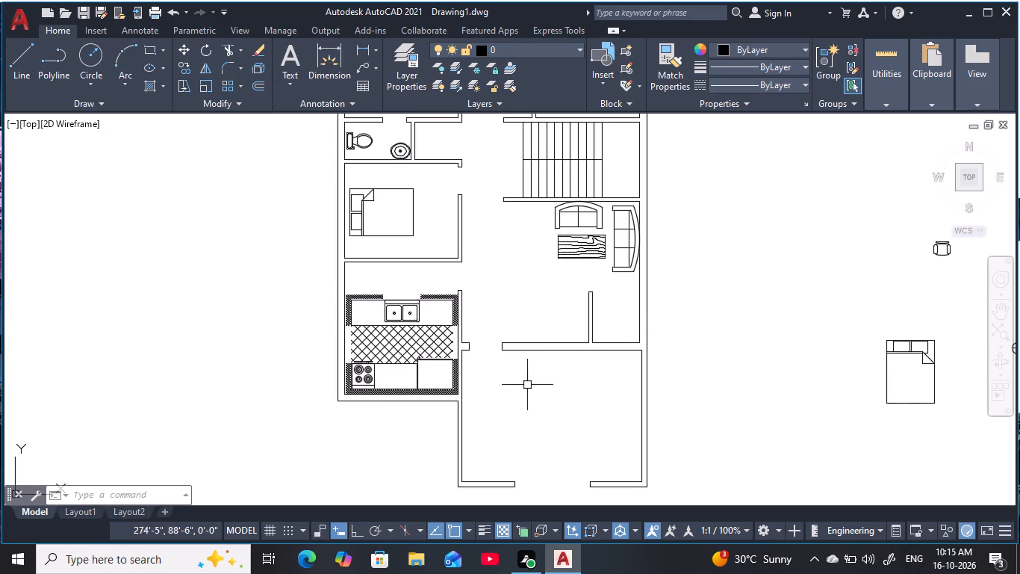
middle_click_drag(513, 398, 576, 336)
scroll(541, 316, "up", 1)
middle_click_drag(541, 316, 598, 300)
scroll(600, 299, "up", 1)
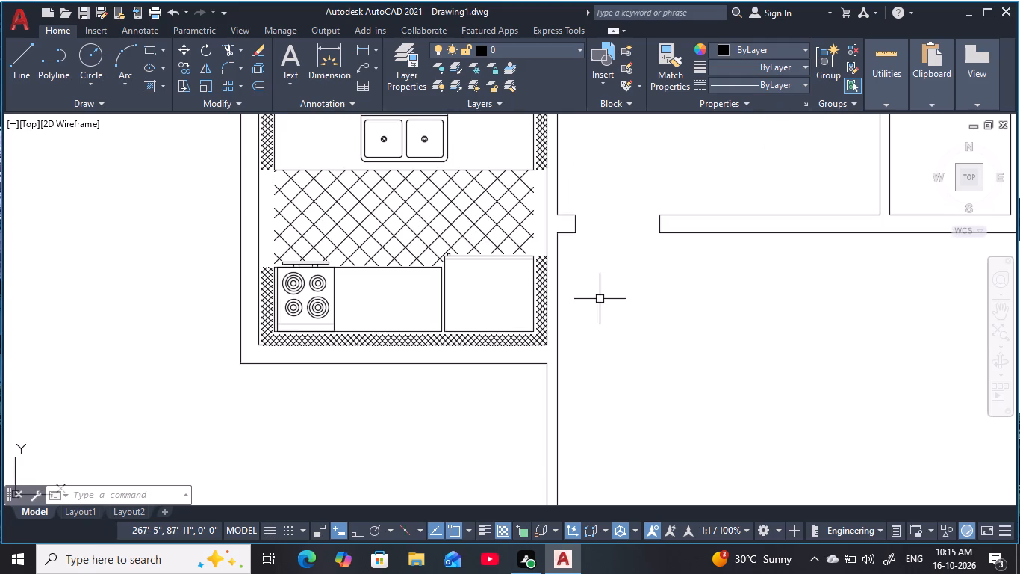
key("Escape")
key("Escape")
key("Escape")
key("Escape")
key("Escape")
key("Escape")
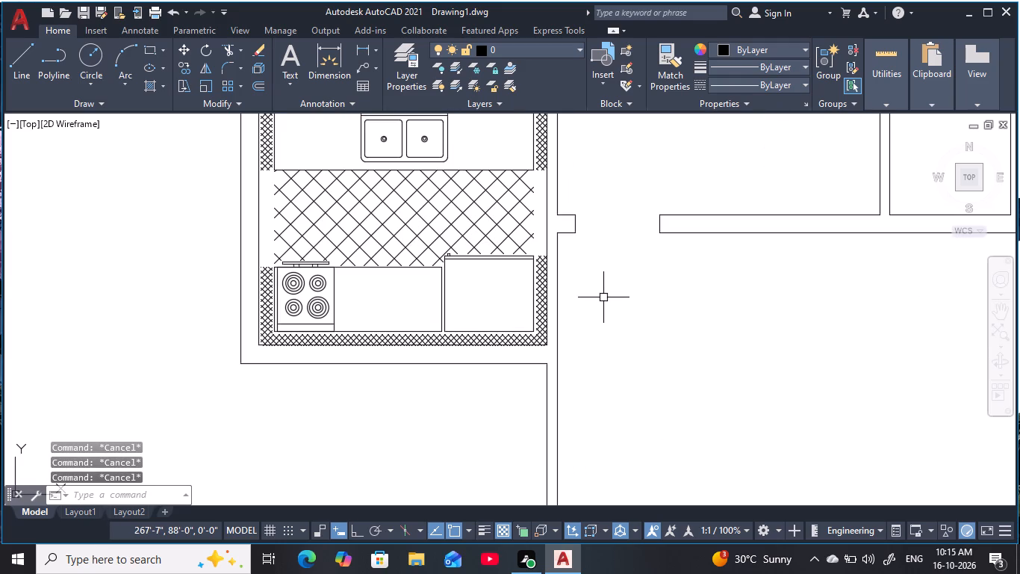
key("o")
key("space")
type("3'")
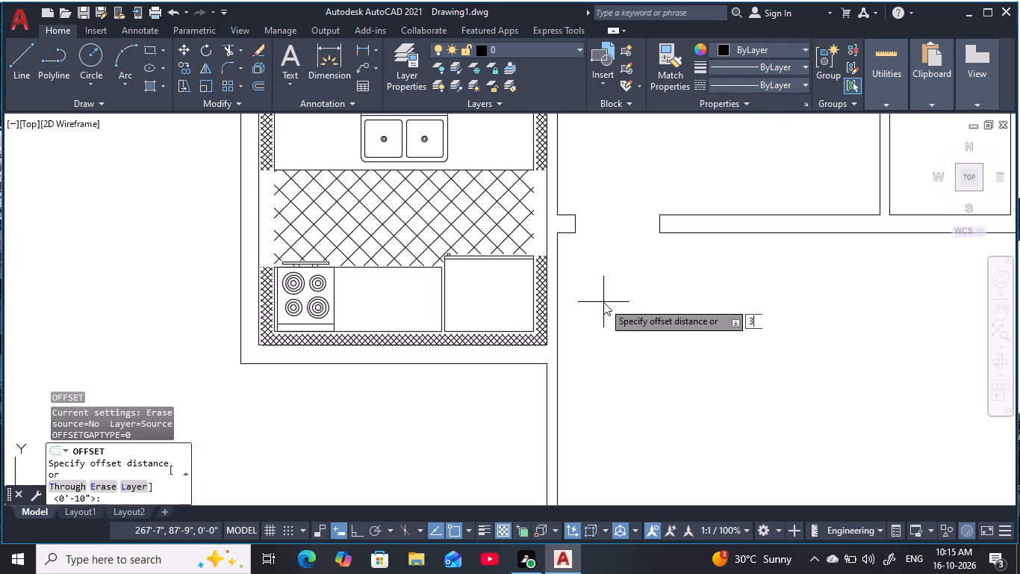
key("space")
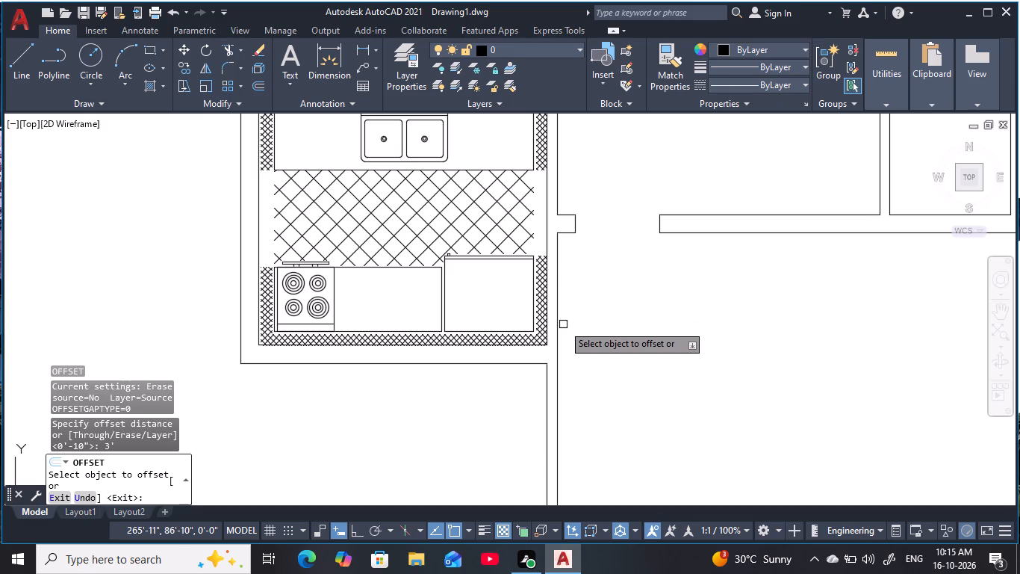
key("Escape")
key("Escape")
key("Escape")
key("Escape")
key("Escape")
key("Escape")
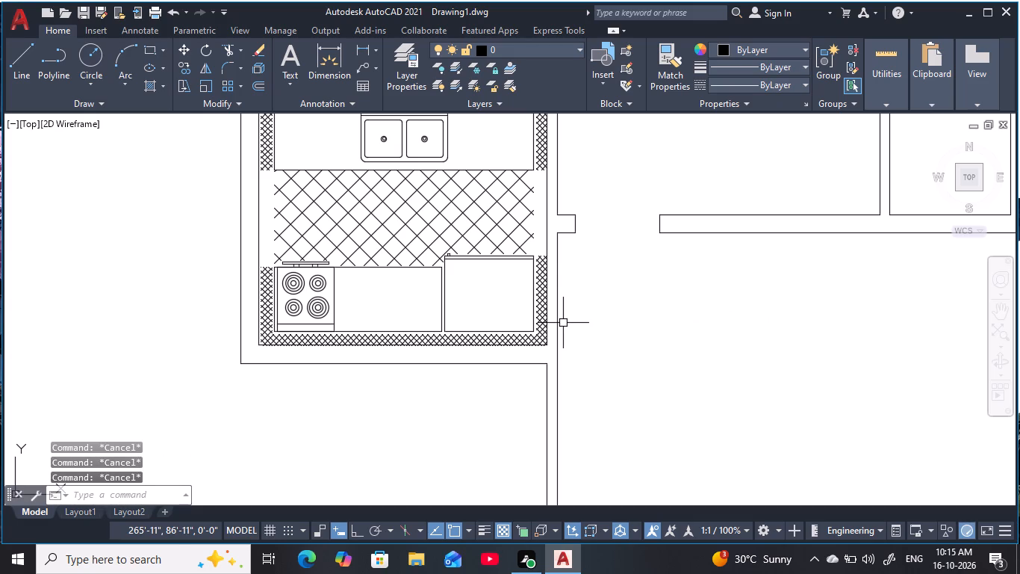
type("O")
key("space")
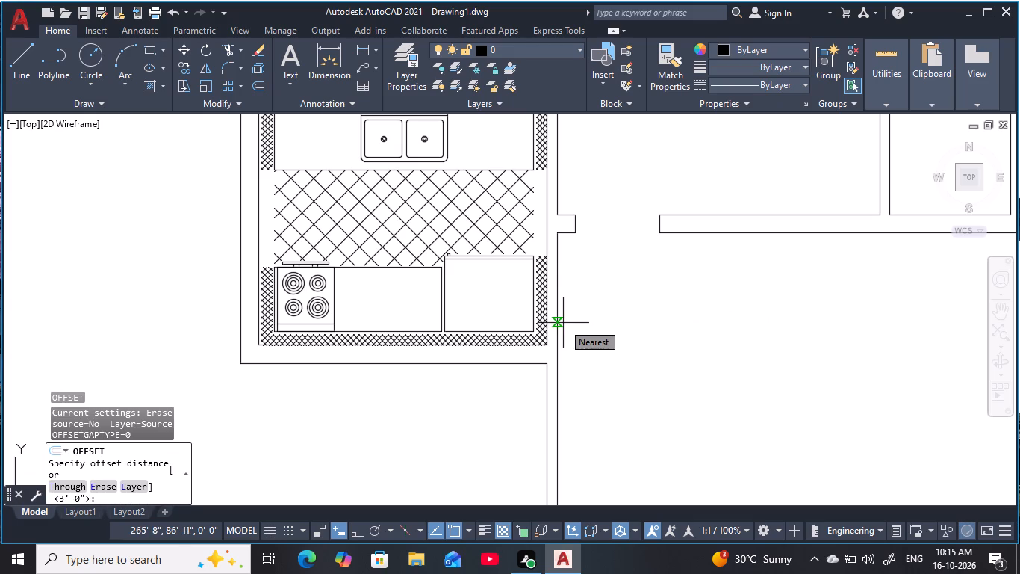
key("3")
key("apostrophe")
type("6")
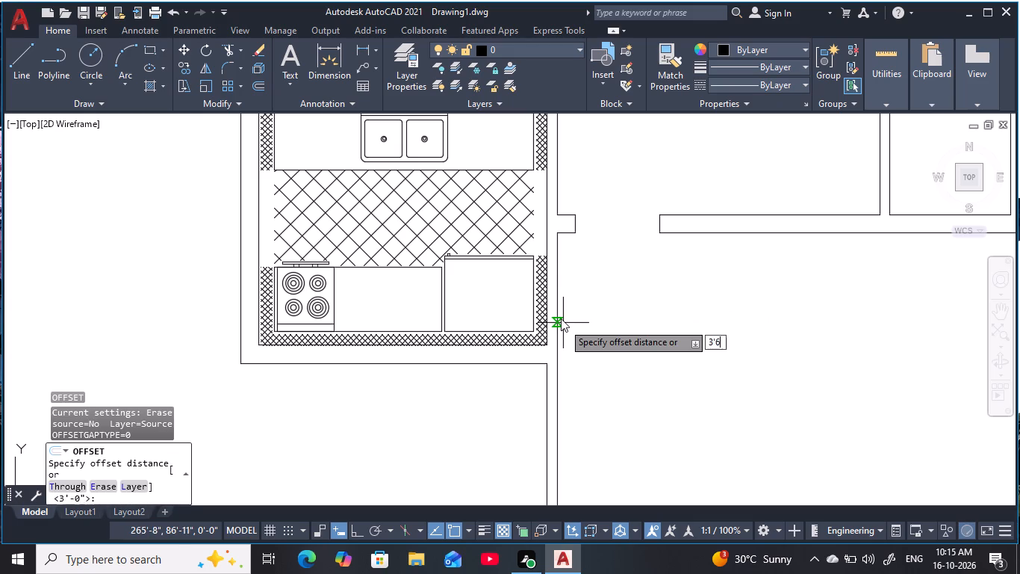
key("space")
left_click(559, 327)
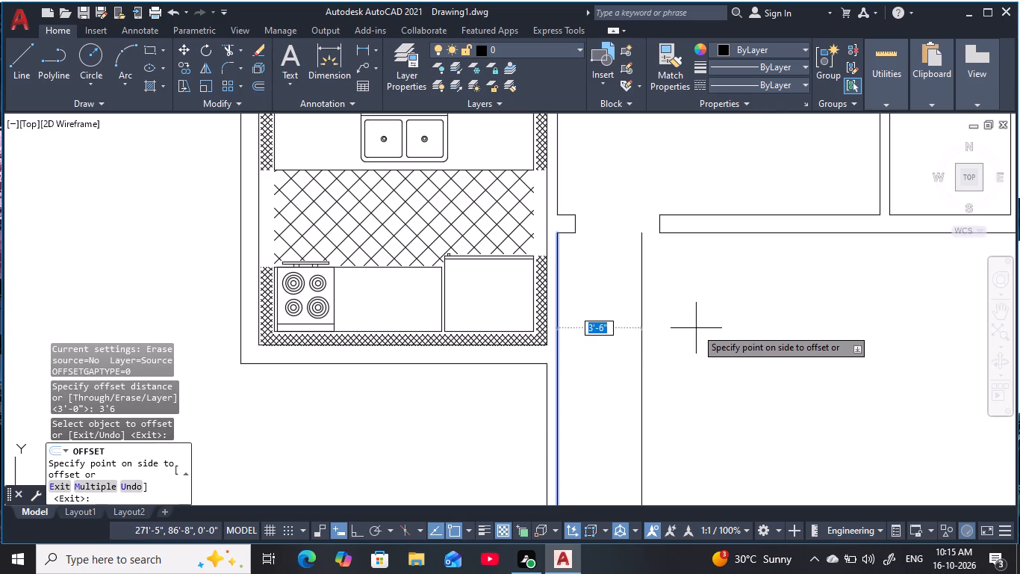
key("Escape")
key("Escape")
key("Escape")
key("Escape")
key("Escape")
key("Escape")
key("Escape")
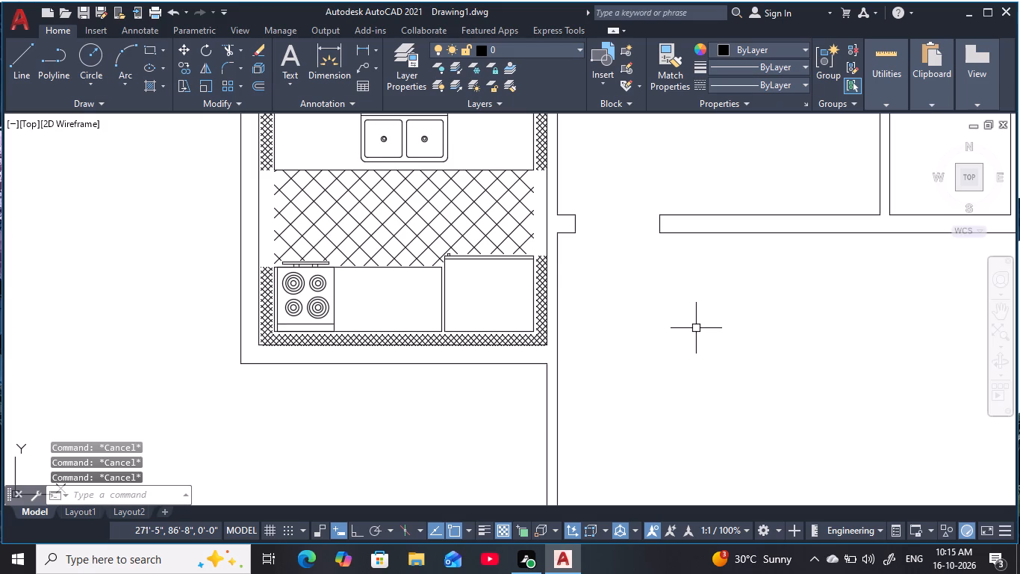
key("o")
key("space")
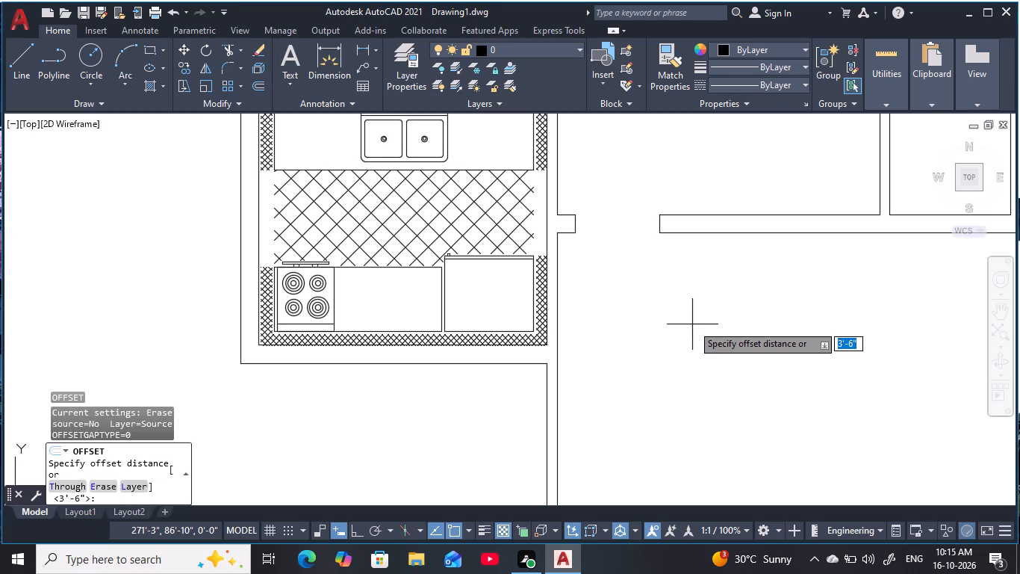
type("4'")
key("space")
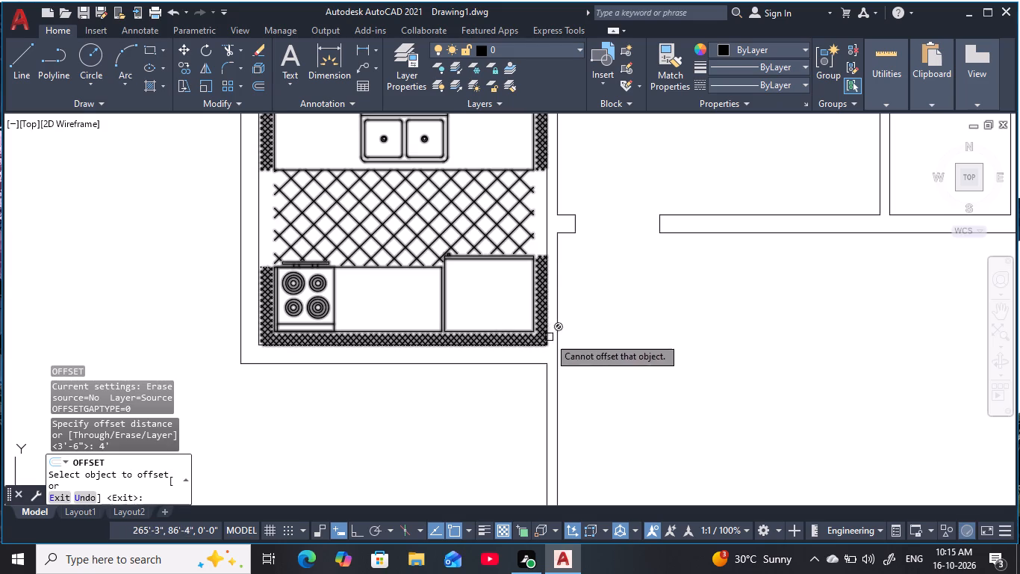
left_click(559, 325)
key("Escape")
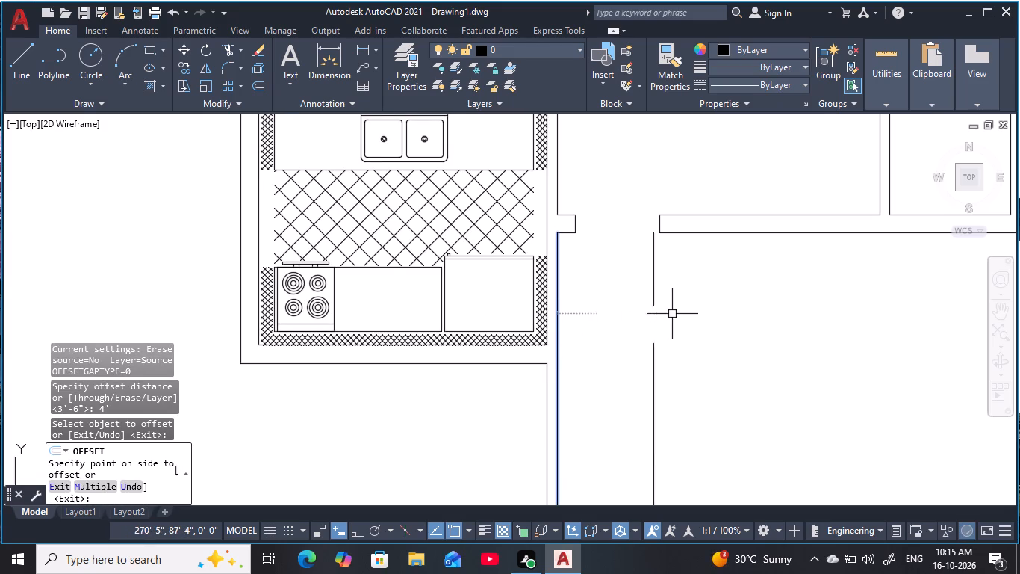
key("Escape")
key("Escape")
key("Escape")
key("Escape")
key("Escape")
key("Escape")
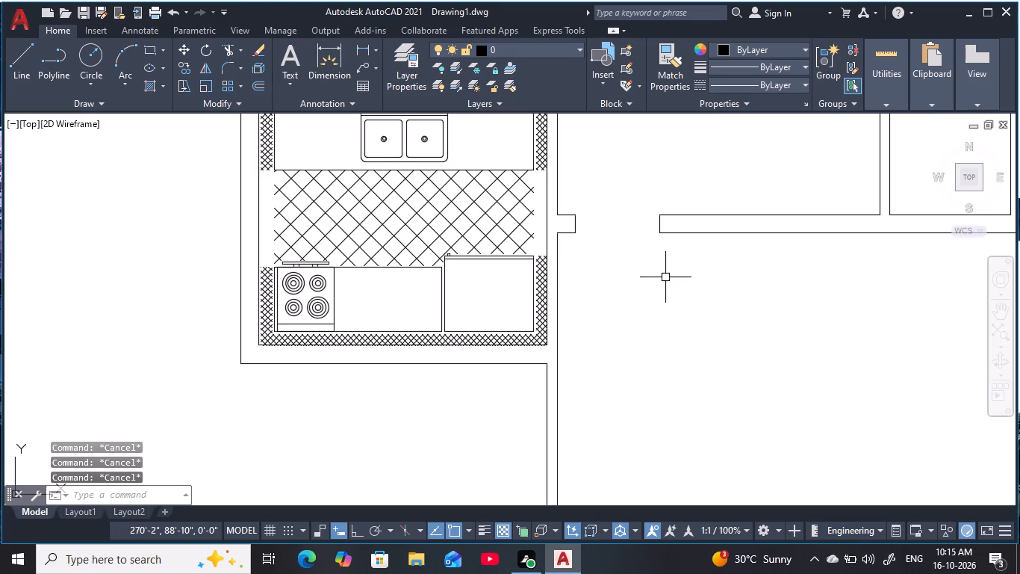
With Ortho on, draw a 3'6" line straight down from the lower corner of the wall end beside the opening outside the kitchen.
type("L")
key("space")
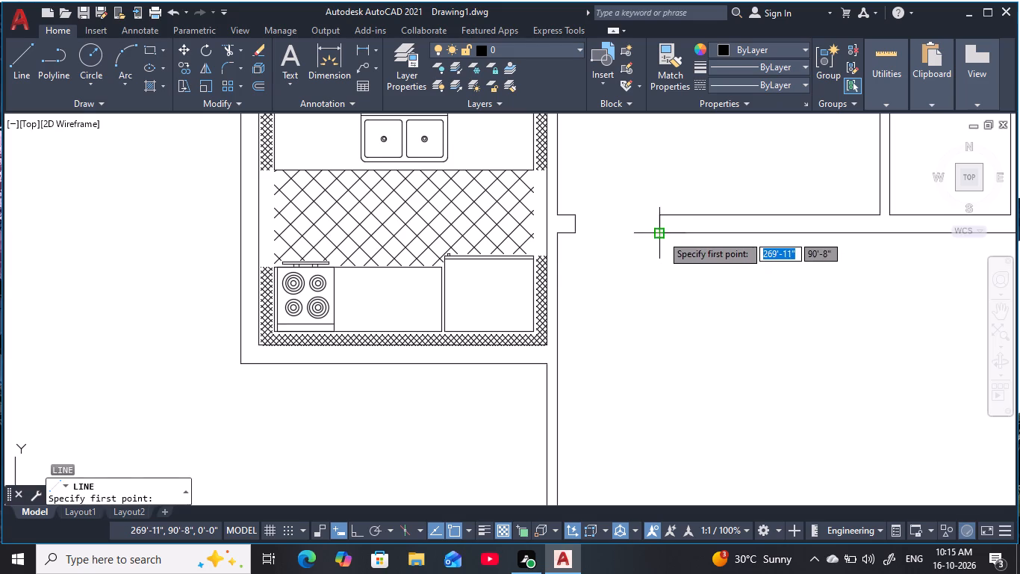
left_click(662, 235)
middle_click_drag(691, 384, 655, 340)
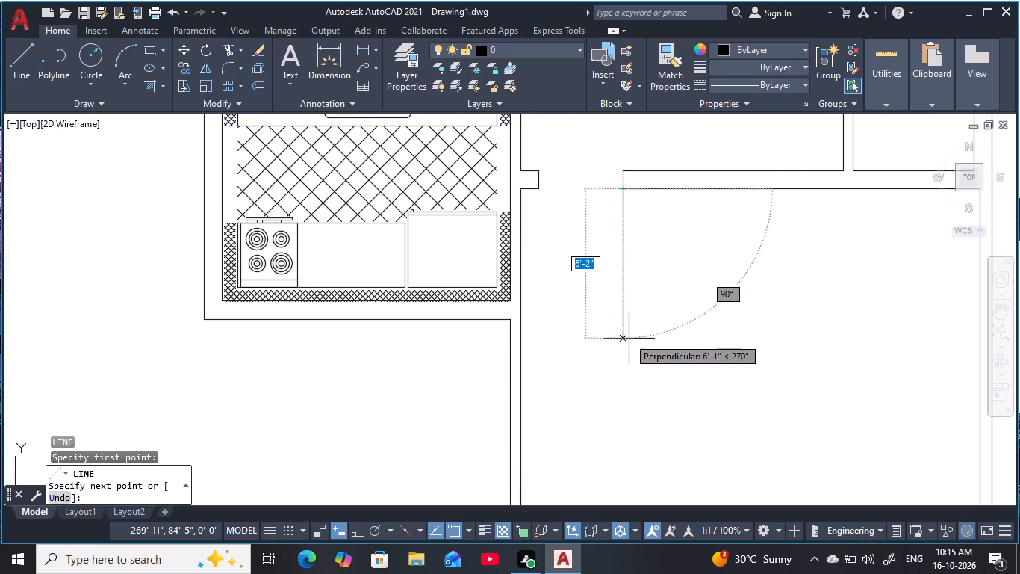
key("F8")
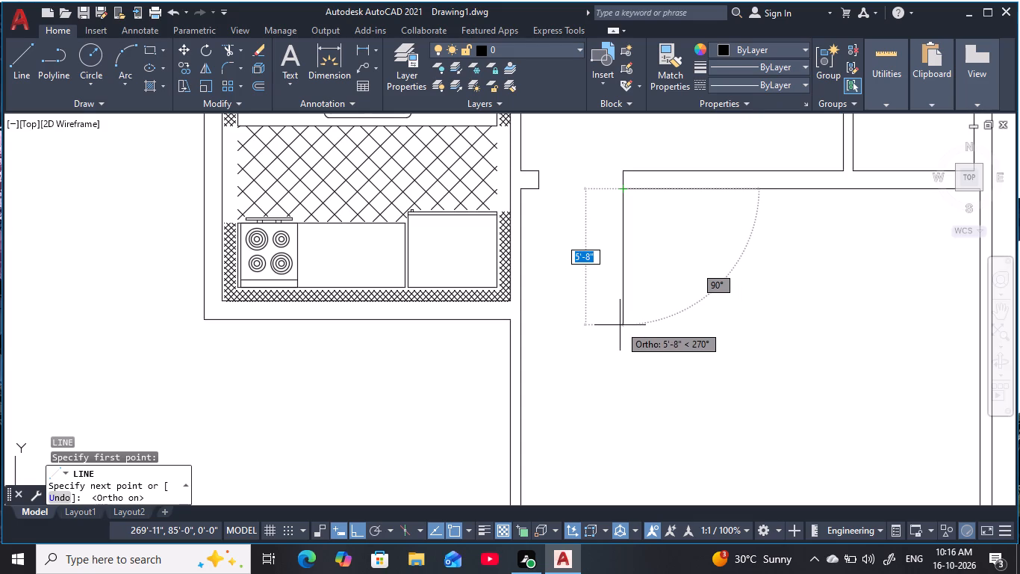
key("3")
key("apostrophe")
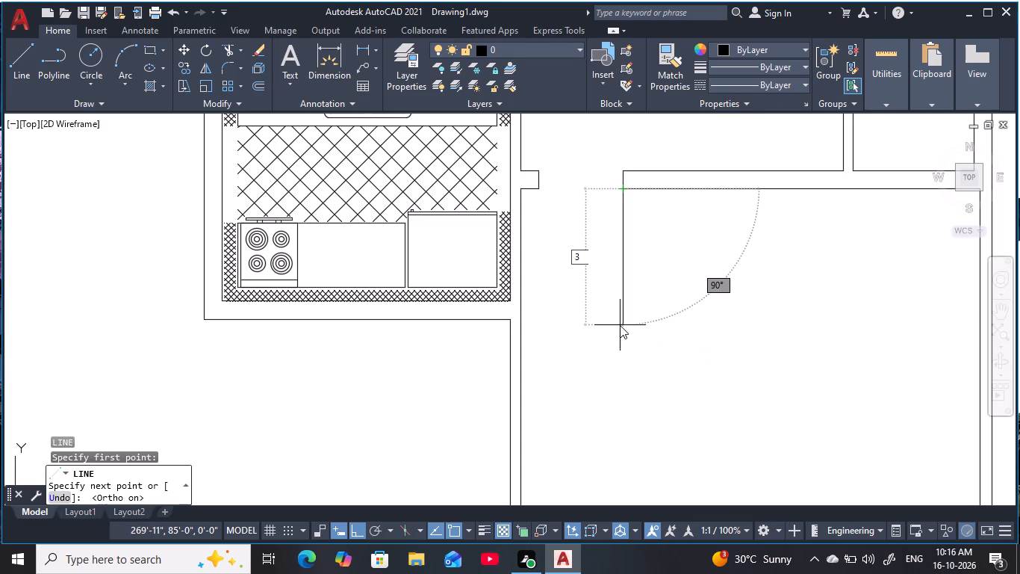
type("6")
key("space")
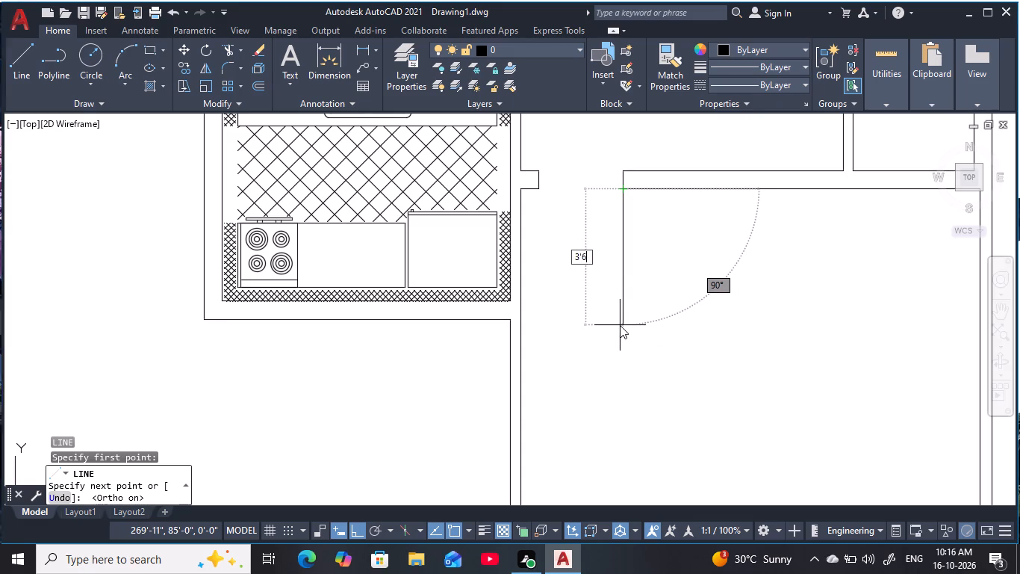
key("space")
key("Escape")
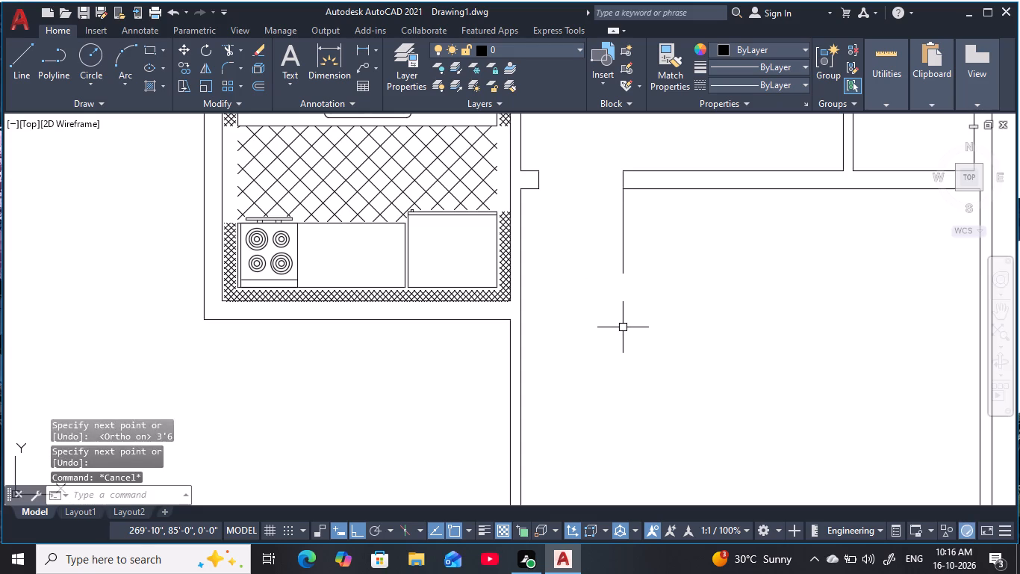
key("Escape")
key("Escape")
key("Escape")
middle_click_drag(623, 286, 623, 311)
key("Escape")
key("Escape")
key("Escape")
key("Escape")
key("Escape")
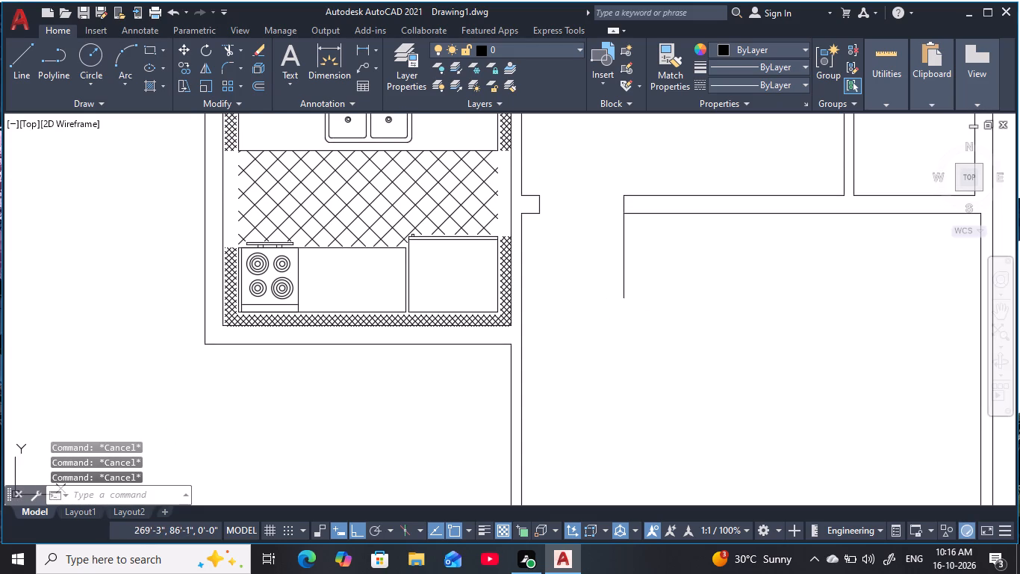
key("Escape")
key("Escape")
key("Escape")
key("Escape")
Draw a horizontal line from the front room's inner wall face, level with the kitchen's outer bottom edge, to past the new vertical line.
type("L")
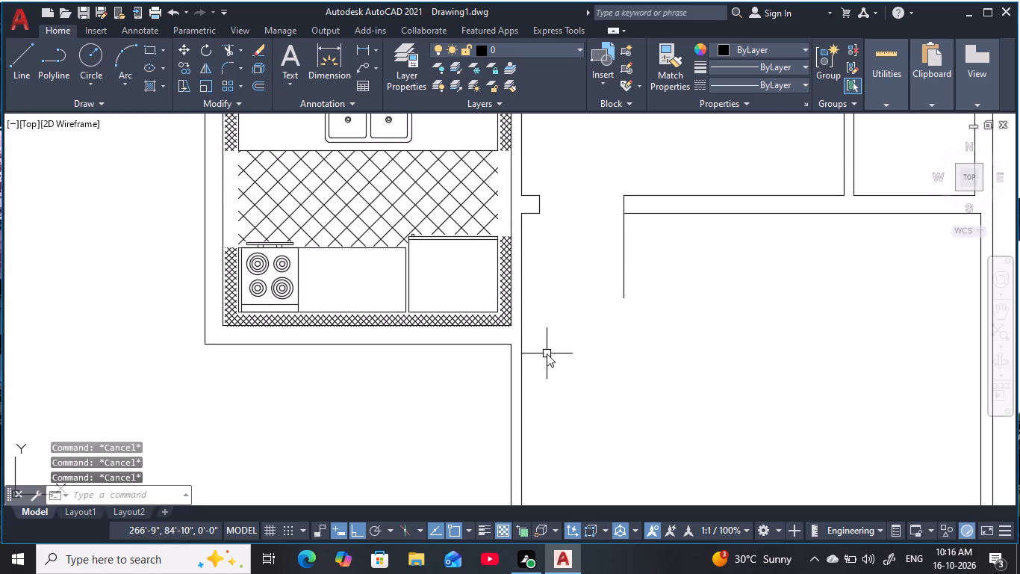
key("space")
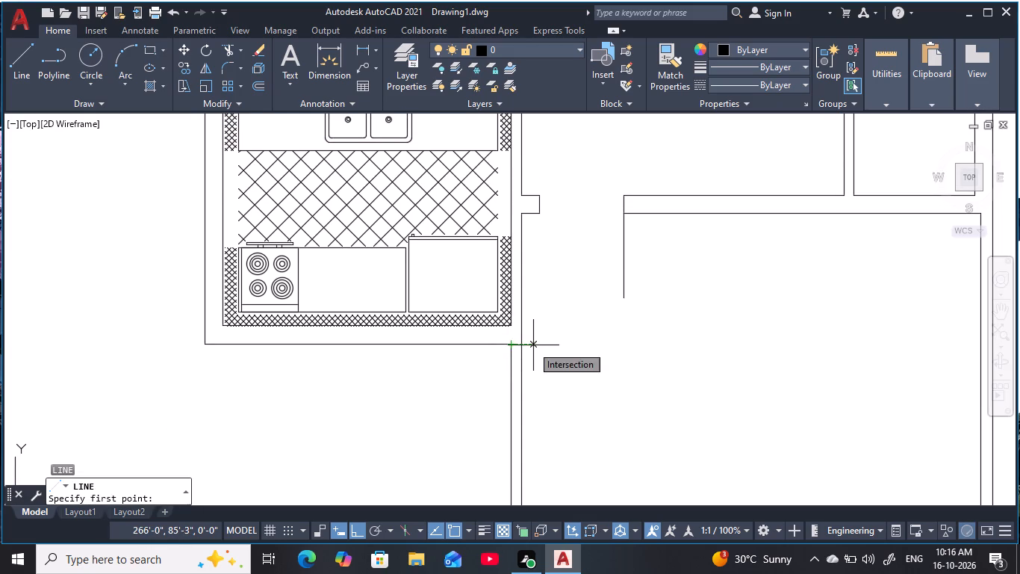
left_click(519, 342)
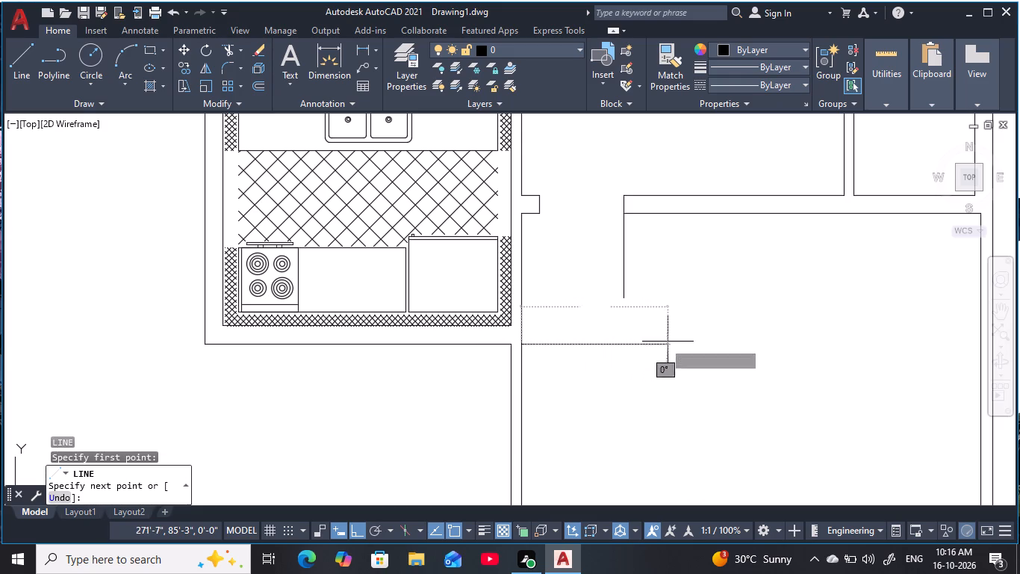
left_click(673, 339)
key("Escape")
key("Escape")
key("Escape")
key("Escape")
key("Escape")
key("Escape")
key("Escape")
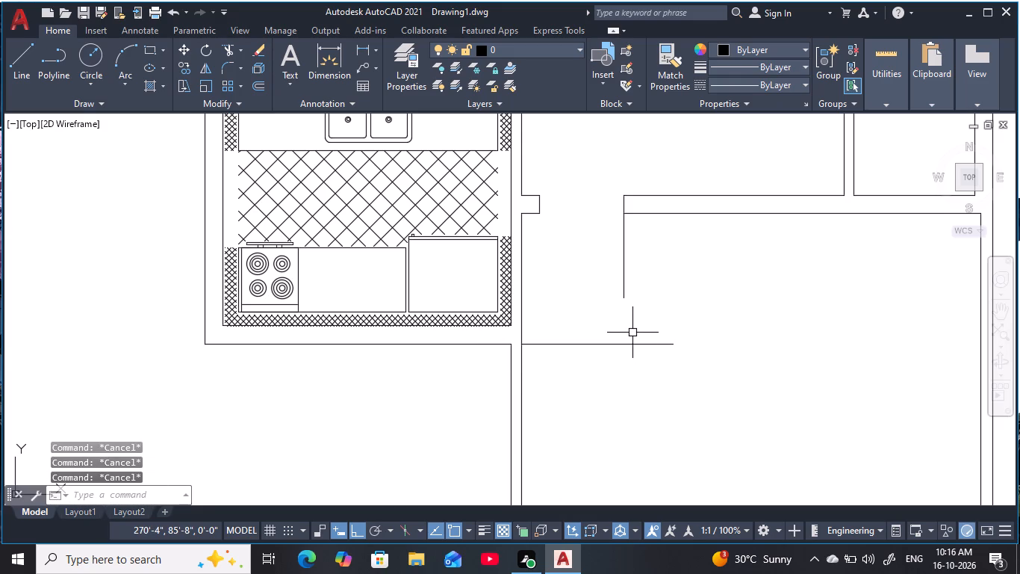
Extend the new vertical line down to meet the horizontal line.
type("EX")
key("space")
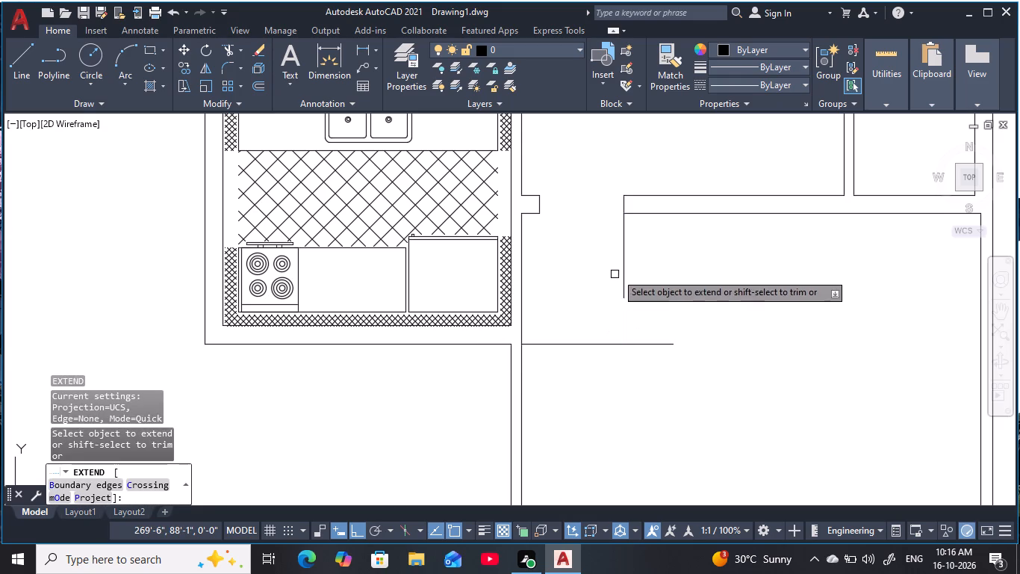
left_click(623, 271)
key("Escape")
key("Escape")
key("Escape")
key("Escape")
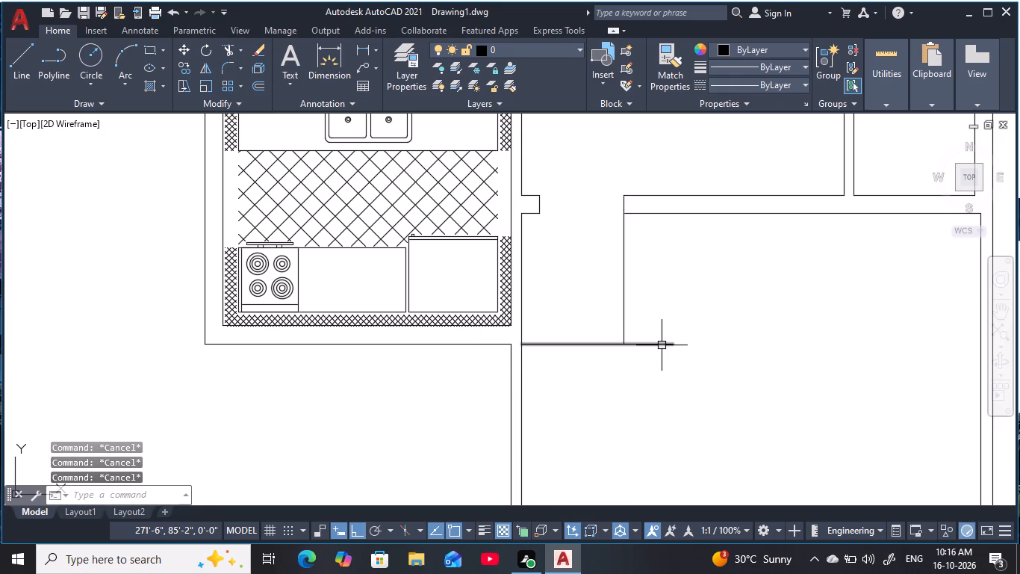
Trim the part of the horizontal line that overshoots the vertical line, closing the rectangular area below the opening.
type("TR")
key("space")
left_click(652, 330)
left_click(647, 373)
key("Escape")
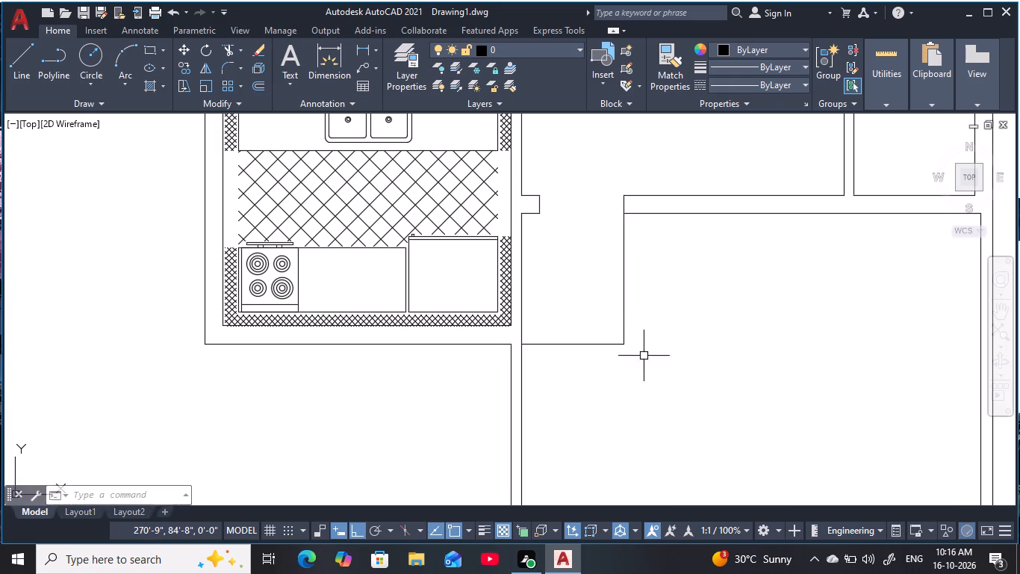
key("Escape")
key("Escape")
key("Escape")
key("Escape")
key("Escape")
key("Escape")
key("Escape")
key("Escape")
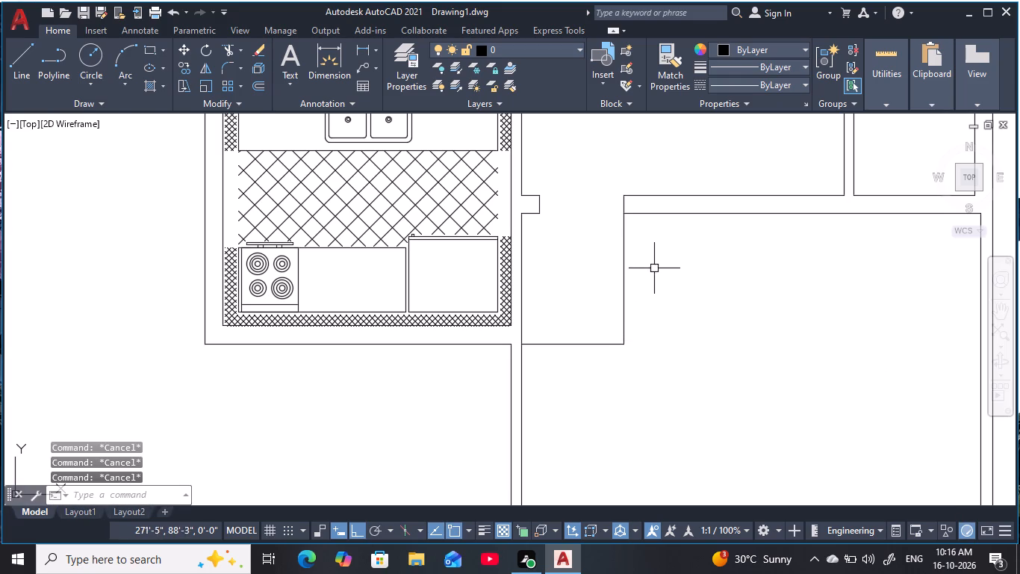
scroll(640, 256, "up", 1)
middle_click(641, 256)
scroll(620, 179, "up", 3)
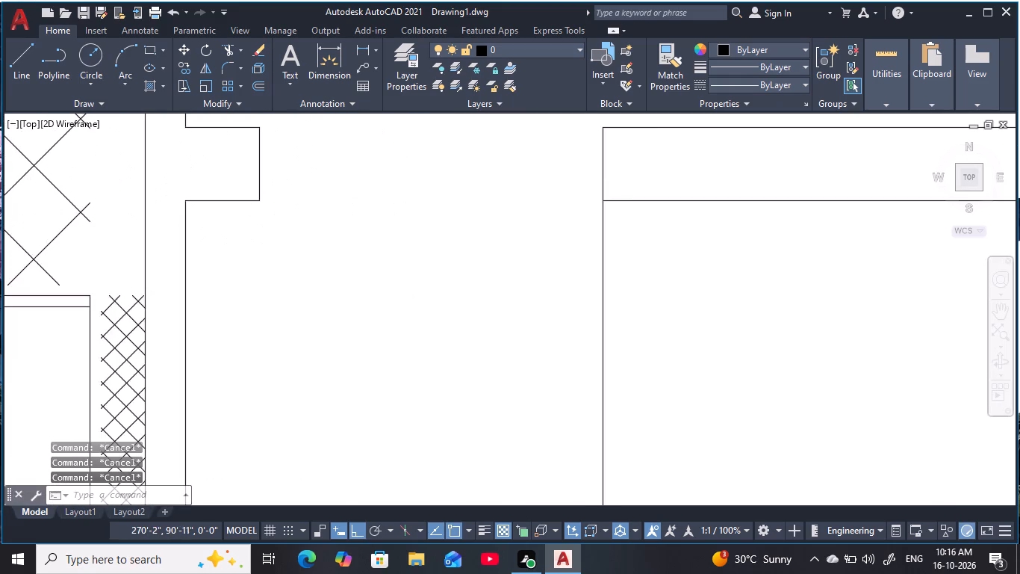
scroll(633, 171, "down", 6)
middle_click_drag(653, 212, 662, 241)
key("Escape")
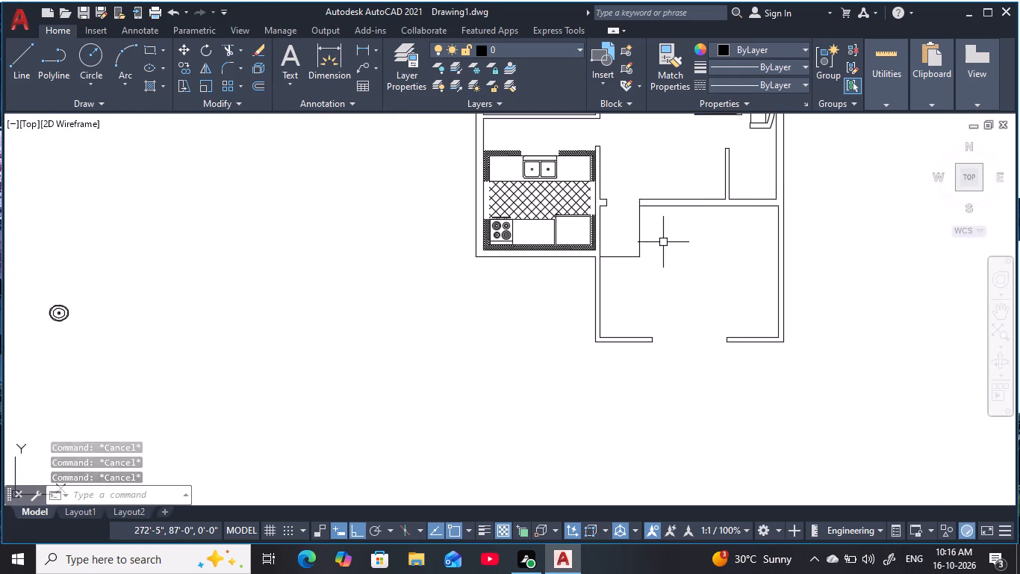
Offset the vertical line below the opening 10" toward the inside of the front room three times to make step lines.
key("Escape")
key("Escape")
key("Escape")
type("O 10")
key("space")
left_click(644, 240)
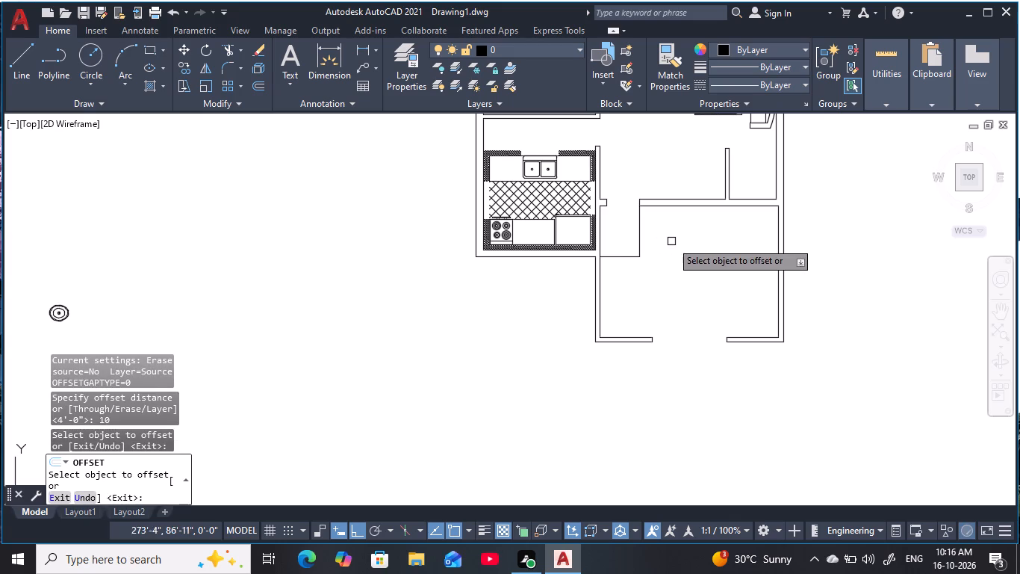
left_click(641, 231)
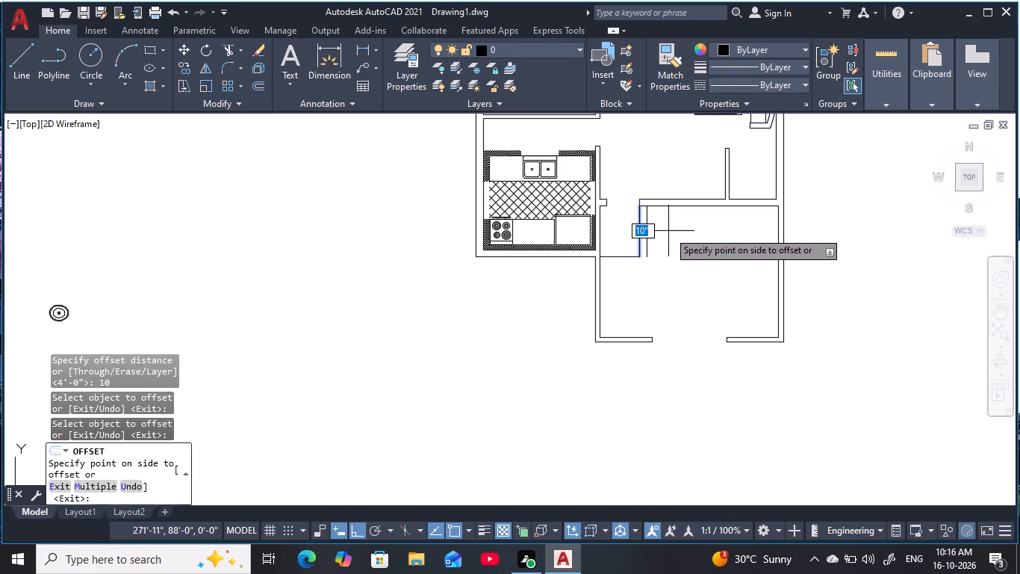
type("M")
key("space")
left_click(683, 234)
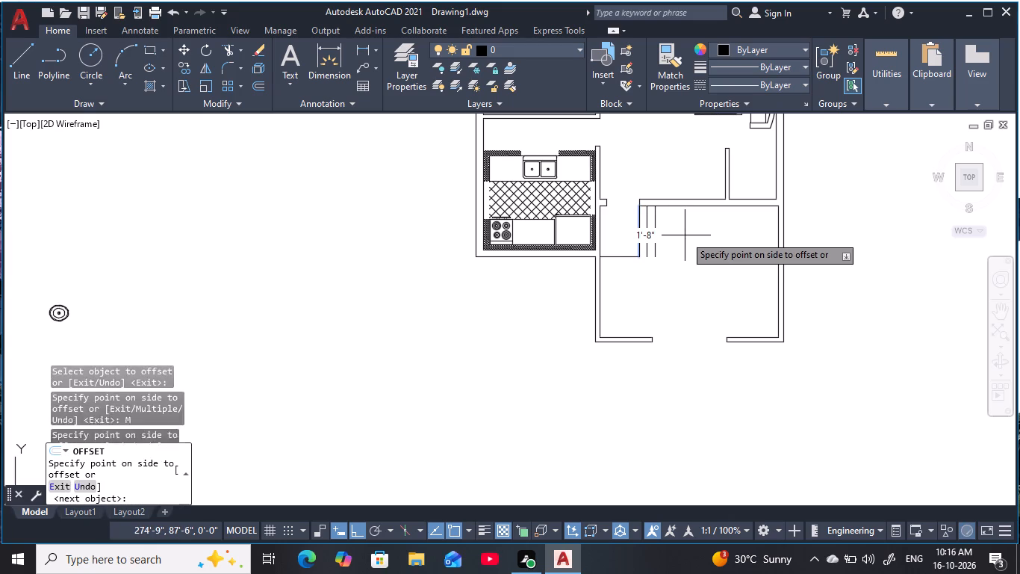
left_click(687, 236)
left_click(691, 238)
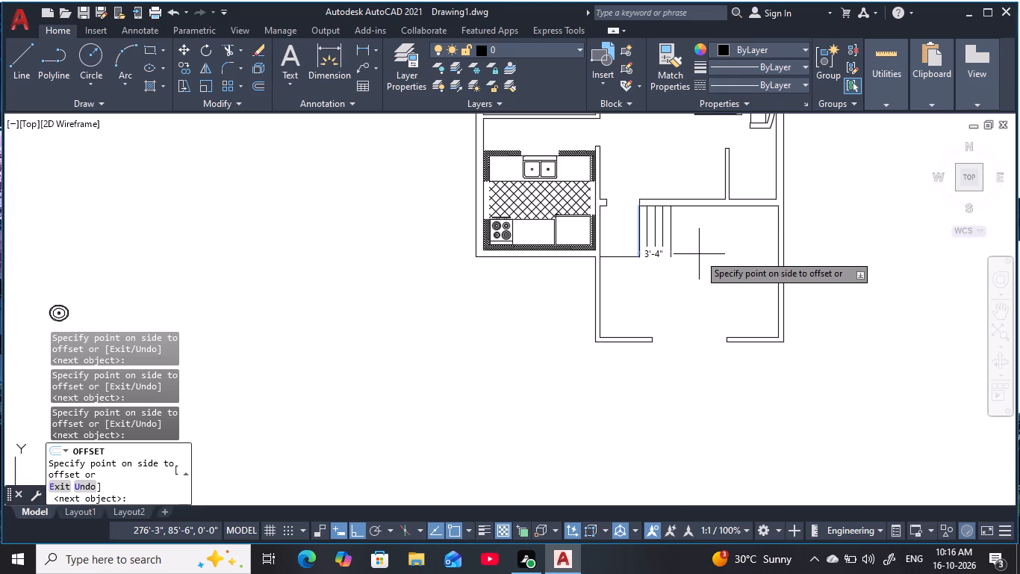
key("Escape")
key("Escape")
key("Escape")
key("Escape")
key("Escape")
key("Escape")
key("Escape")
key("Escape")
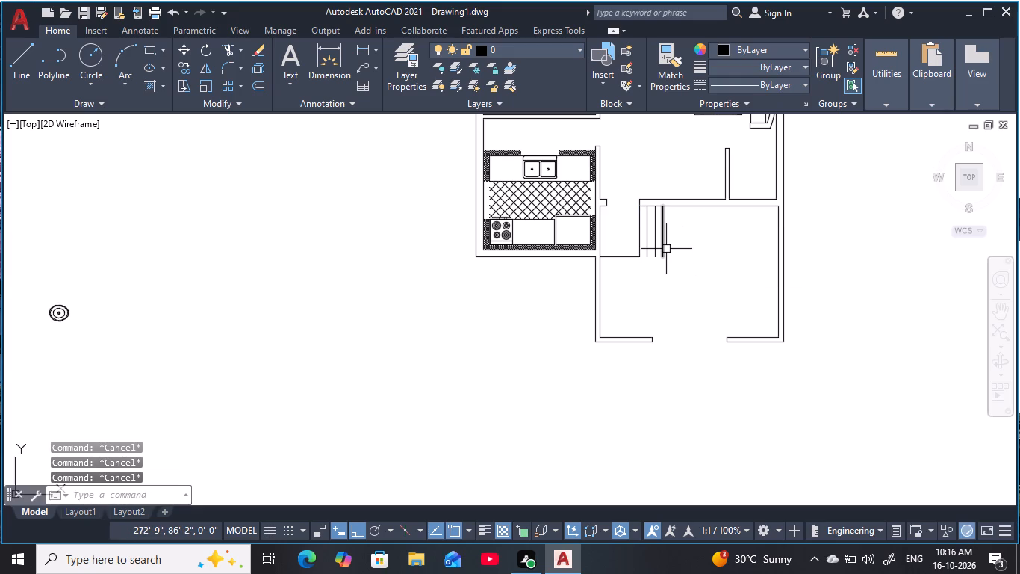
Draw a horizontal line joining the lower ends of the entry step lines, from the original vertical line to the last offset.
type("L")
key("space")
scroll(663, 253, "up", 2)
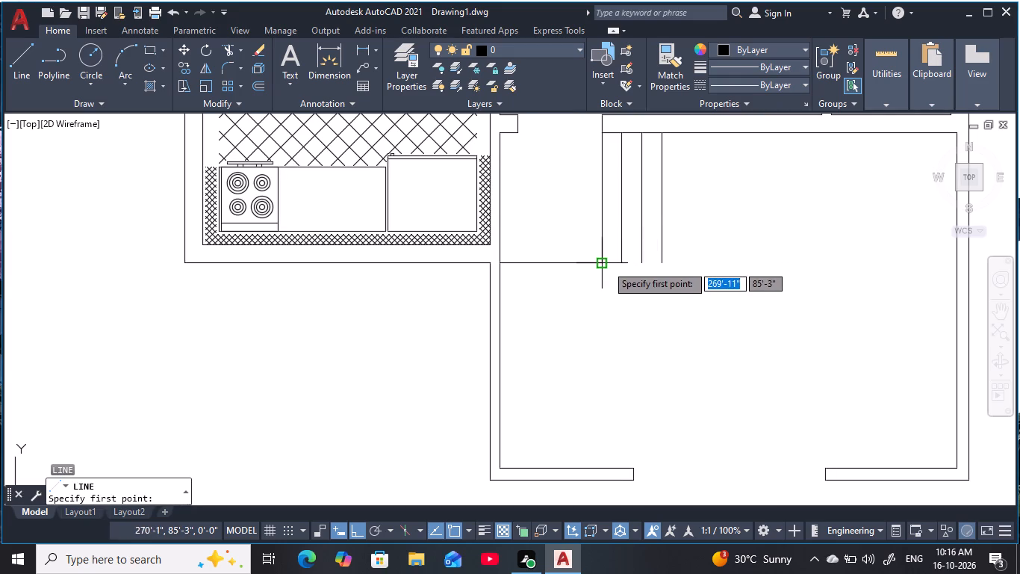
left_click(607, 266)
left_click(661, 264)
key("Escape")
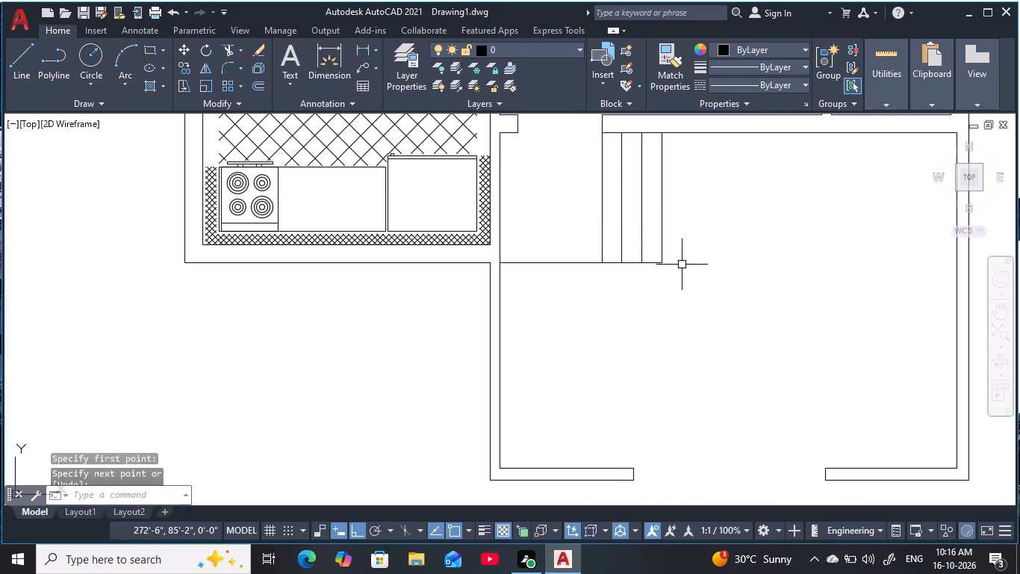
key("Escape")
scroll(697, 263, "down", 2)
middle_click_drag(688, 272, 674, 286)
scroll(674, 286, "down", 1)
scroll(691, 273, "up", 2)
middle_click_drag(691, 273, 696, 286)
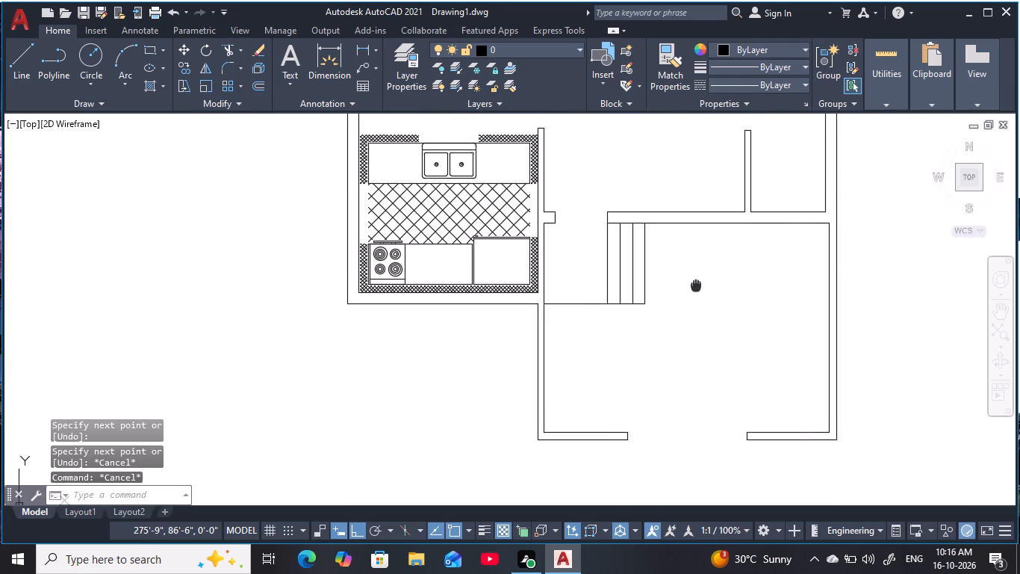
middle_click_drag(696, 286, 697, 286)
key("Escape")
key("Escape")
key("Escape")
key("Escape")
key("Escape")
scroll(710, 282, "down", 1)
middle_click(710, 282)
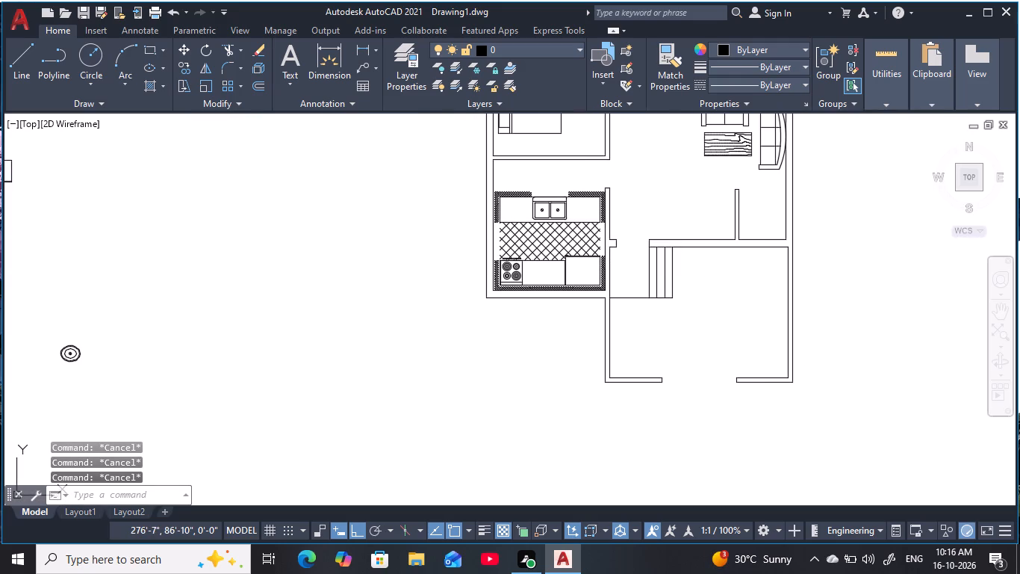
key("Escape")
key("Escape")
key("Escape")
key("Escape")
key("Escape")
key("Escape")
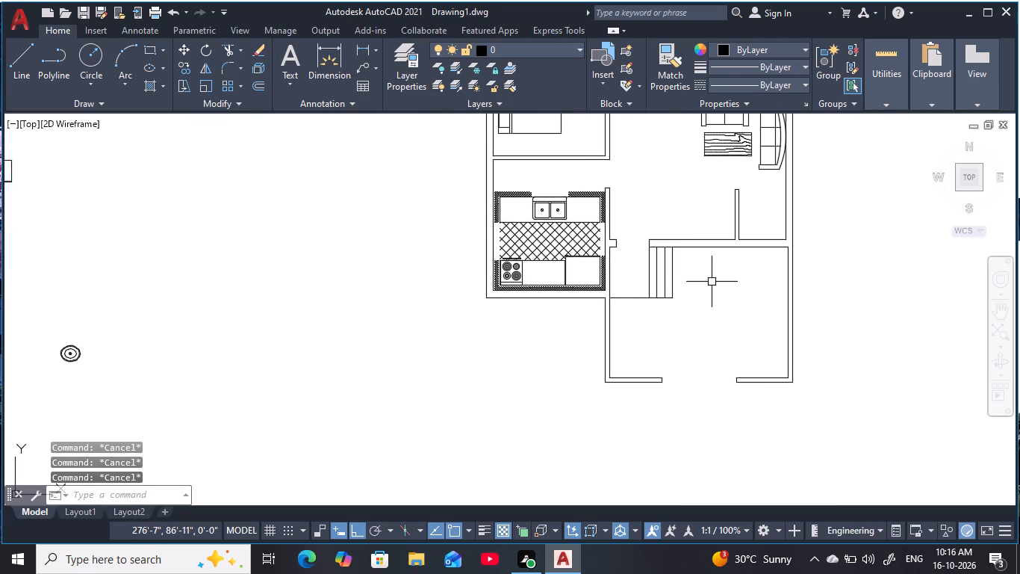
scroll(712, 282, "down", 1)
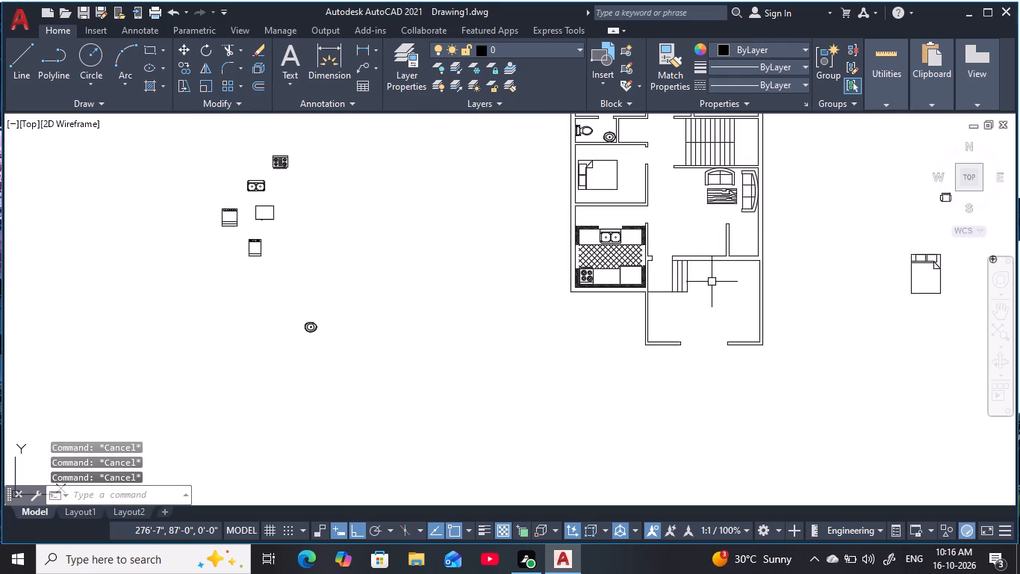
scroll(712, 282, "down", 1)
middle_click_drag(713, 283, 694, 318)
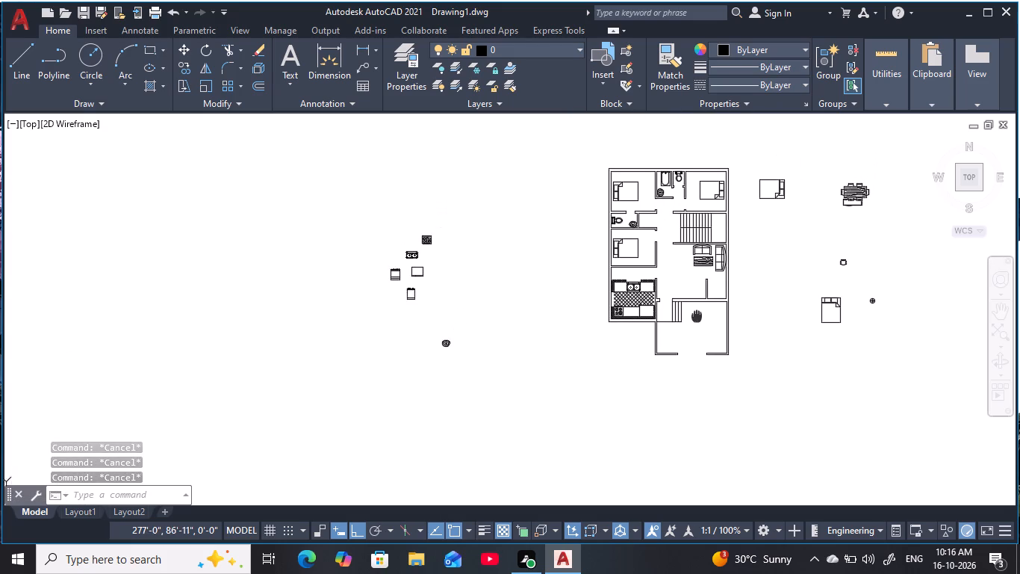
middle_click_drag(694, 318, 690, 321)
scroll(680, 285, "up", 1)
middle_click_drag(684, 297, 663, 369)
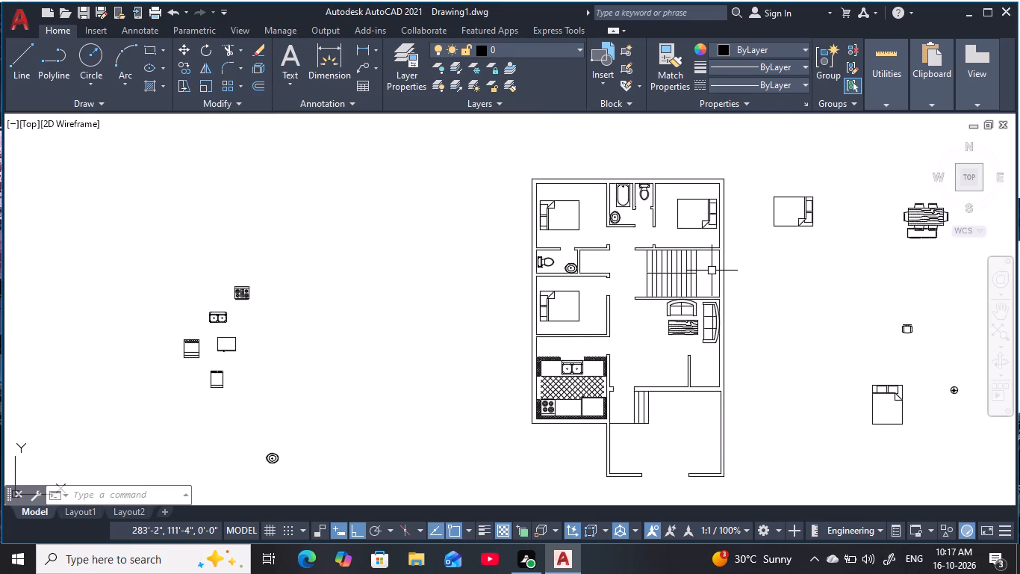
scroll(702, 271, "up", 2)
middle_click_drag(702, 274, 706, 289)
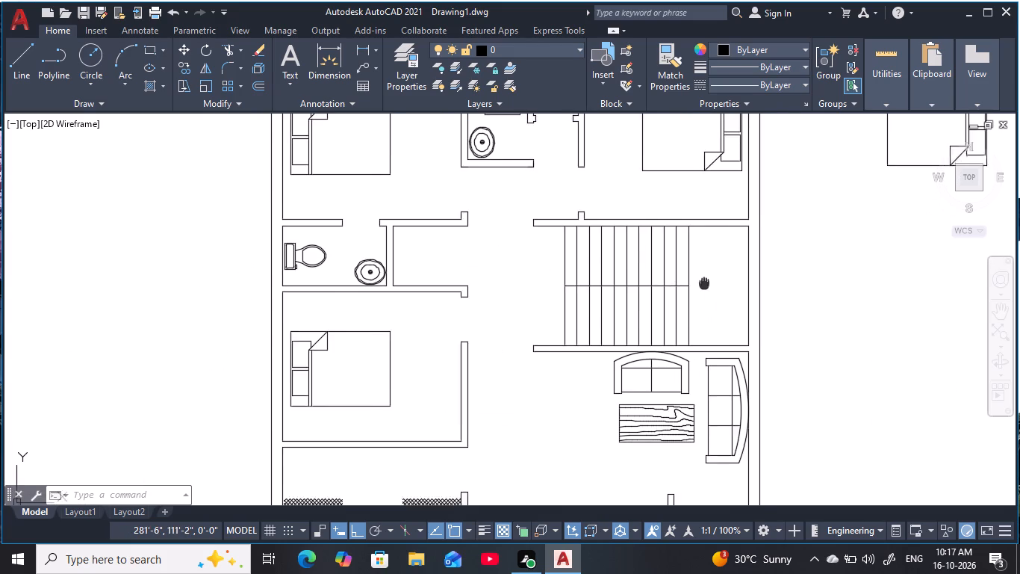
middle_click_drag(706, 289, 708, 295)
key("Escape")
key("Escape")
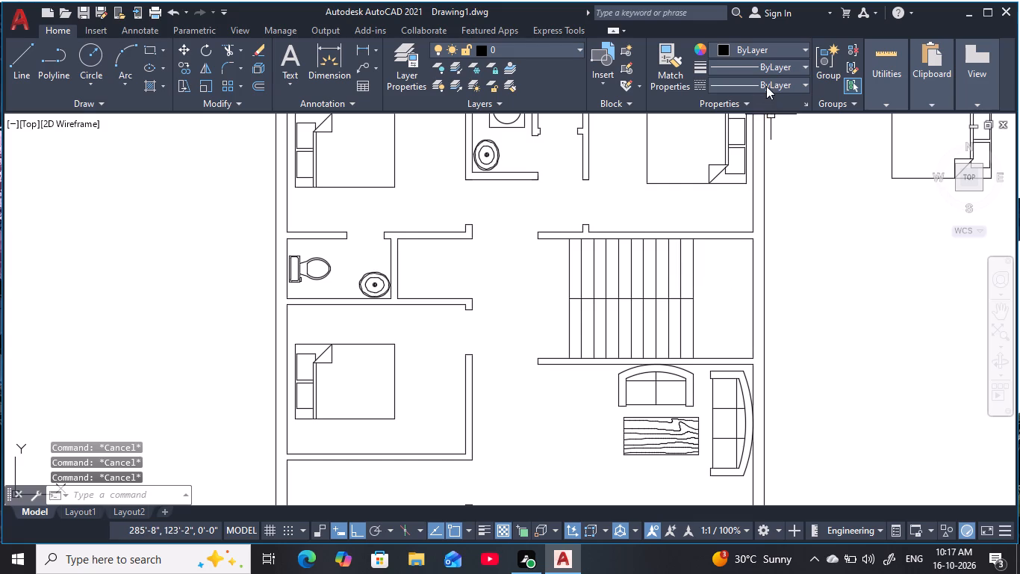
Load the HIDDEN linetype from acadiso.lin into the drawing.
left_click(766, 86)
left_click(774, 154)
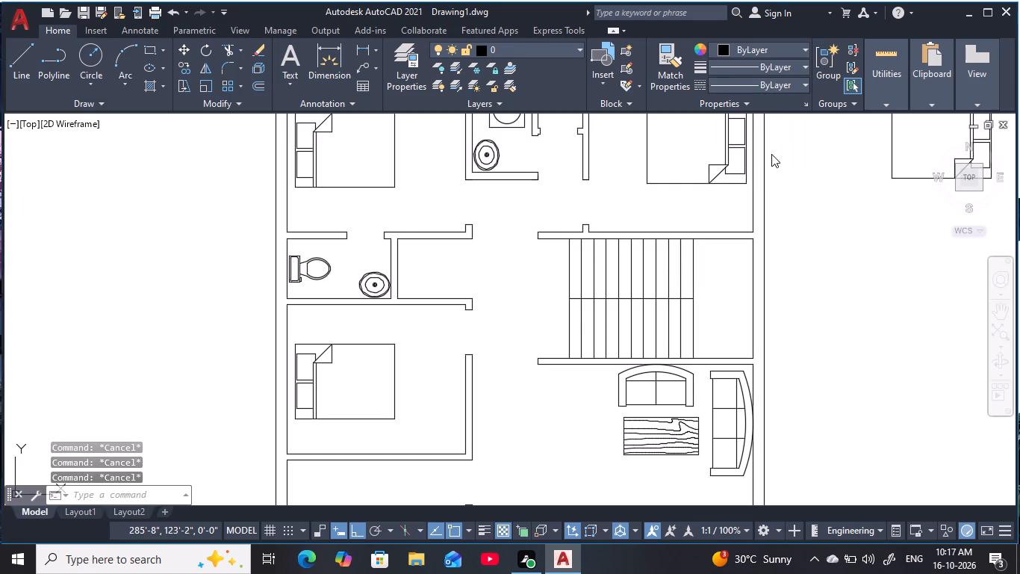
left_click(630, 149)
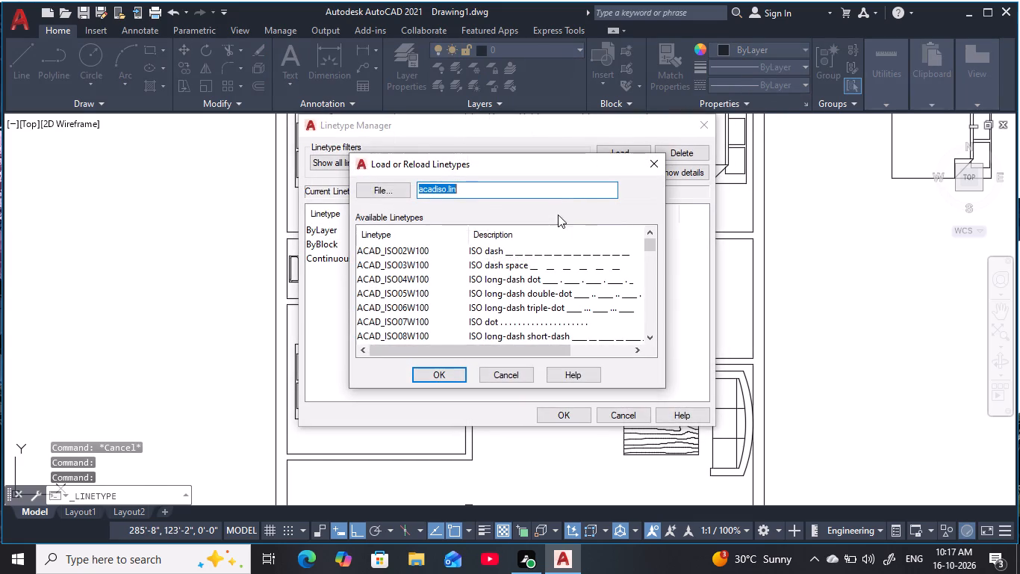
scroll(531, 315, "down", 10)
scroll(458, 308, "down", 1)
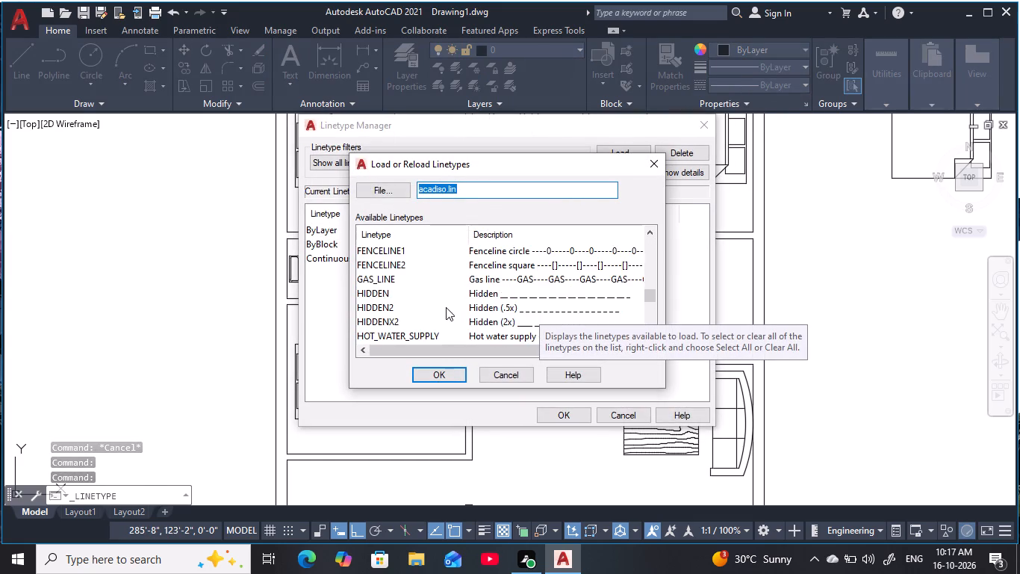
scroll(442, 303, "down", 1)
left_click(410, 244)
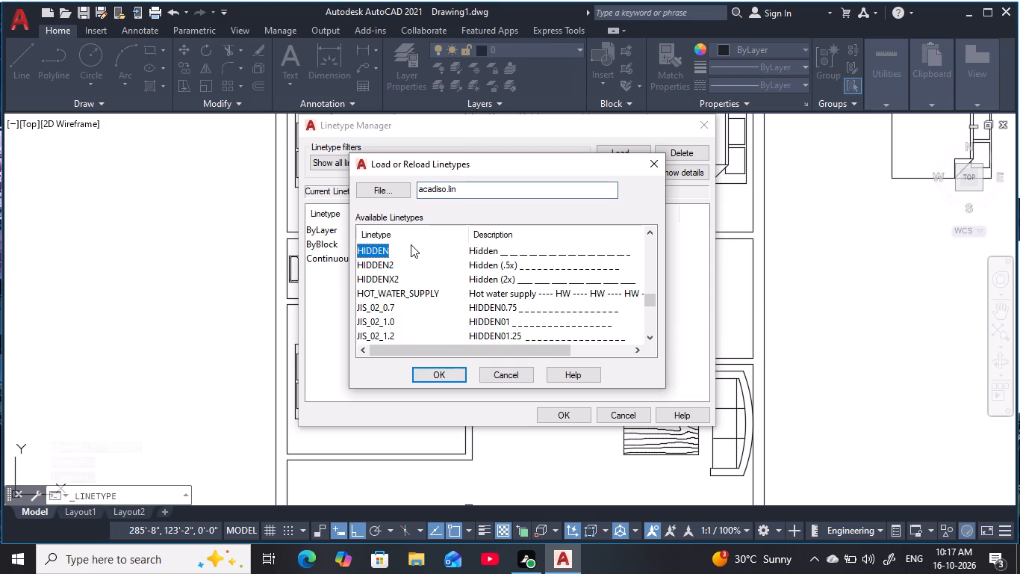
left_click(502, 254)
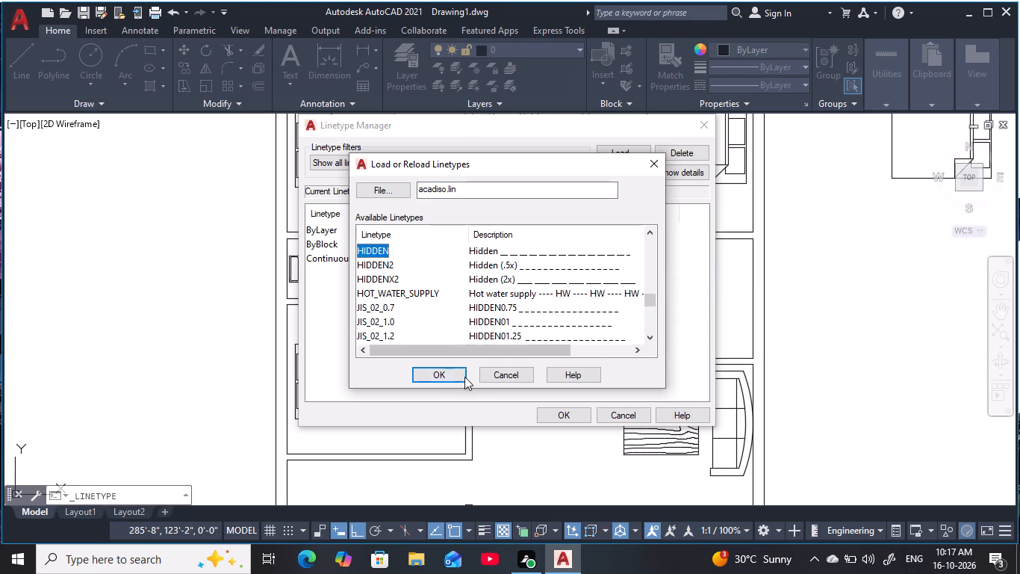
left_click(459, 374)
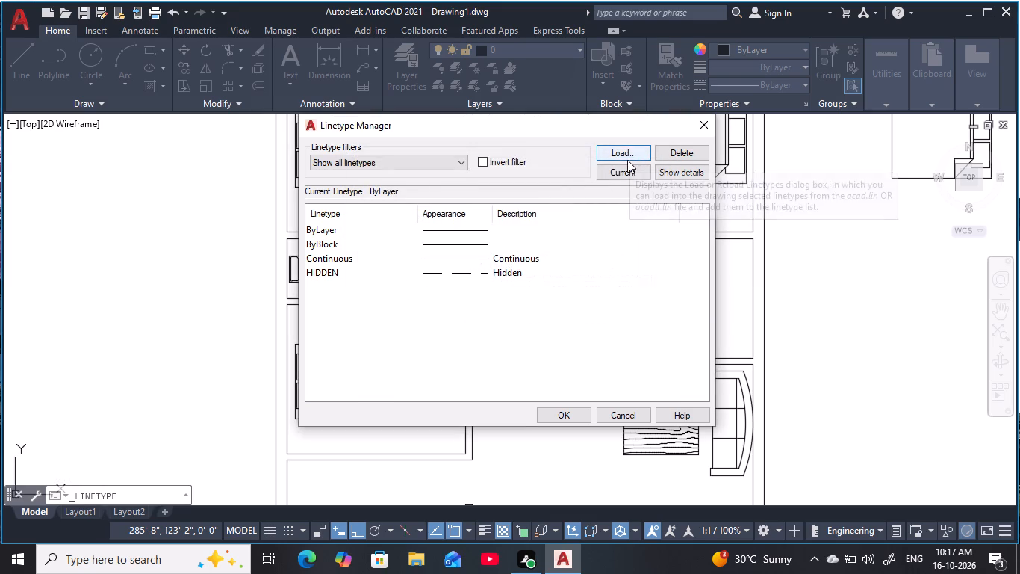
Make HIDDEN the current linetype.
left_click(522, 273)
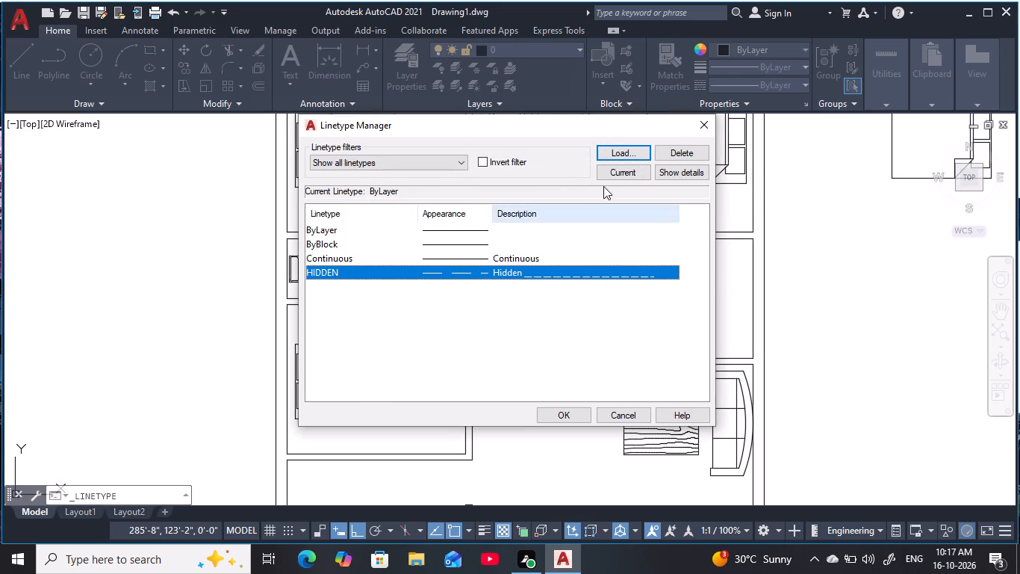
left_click(620, 172)
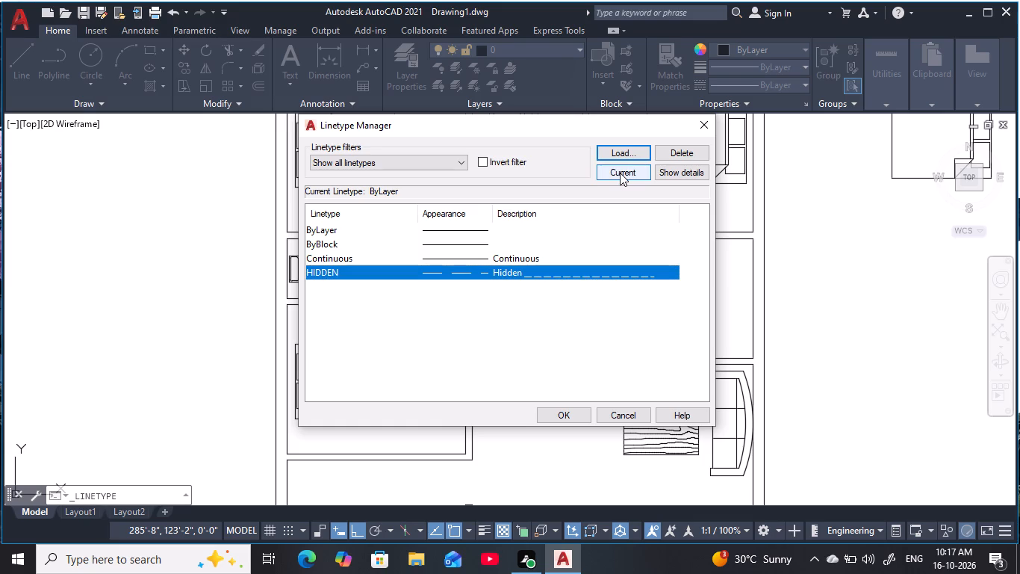
left_click(580, 417)
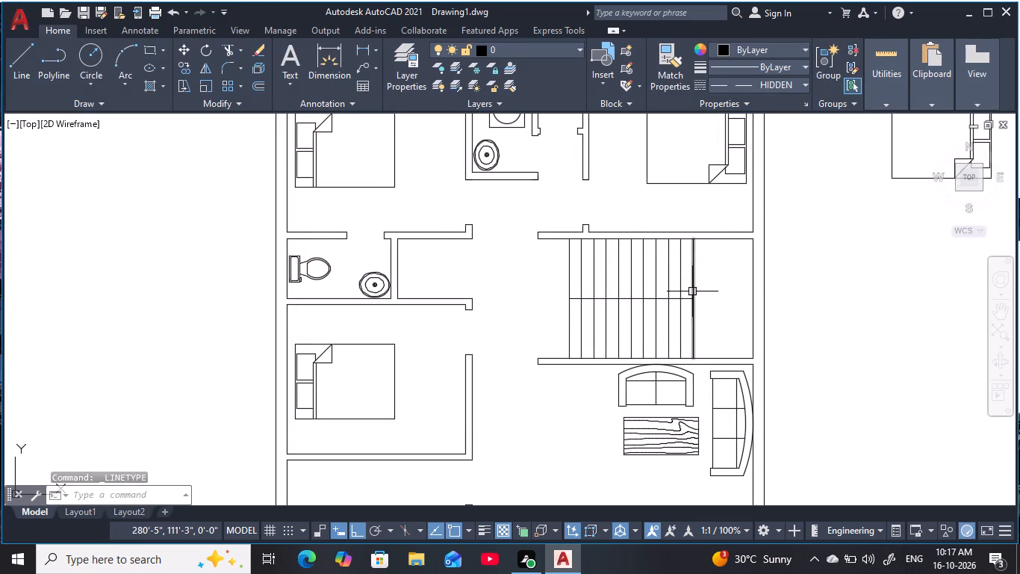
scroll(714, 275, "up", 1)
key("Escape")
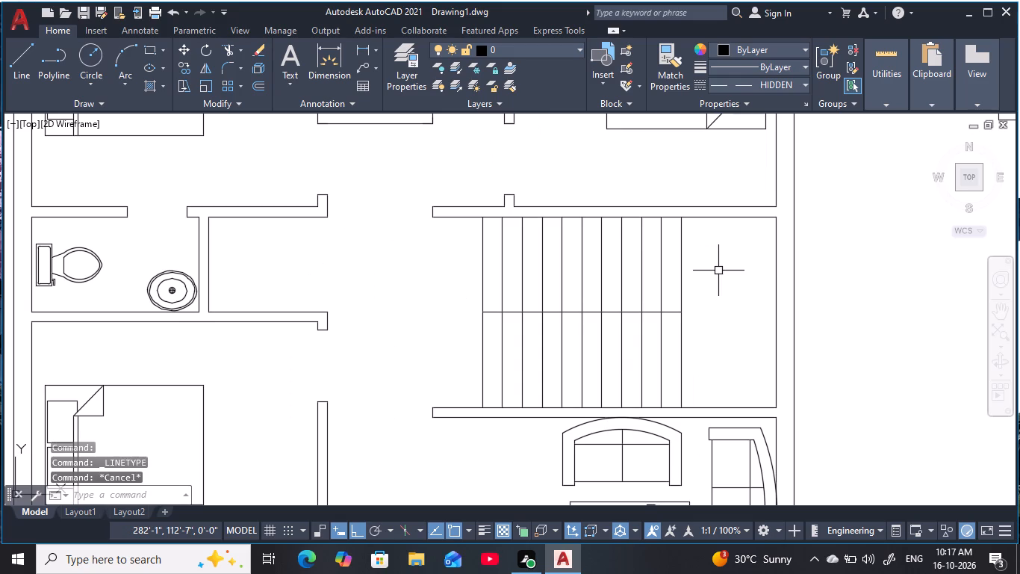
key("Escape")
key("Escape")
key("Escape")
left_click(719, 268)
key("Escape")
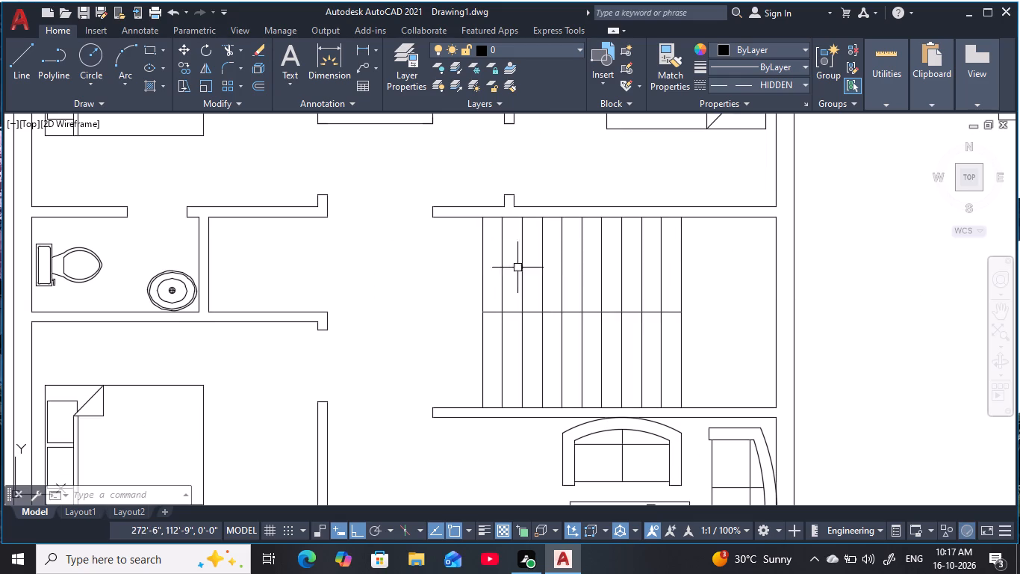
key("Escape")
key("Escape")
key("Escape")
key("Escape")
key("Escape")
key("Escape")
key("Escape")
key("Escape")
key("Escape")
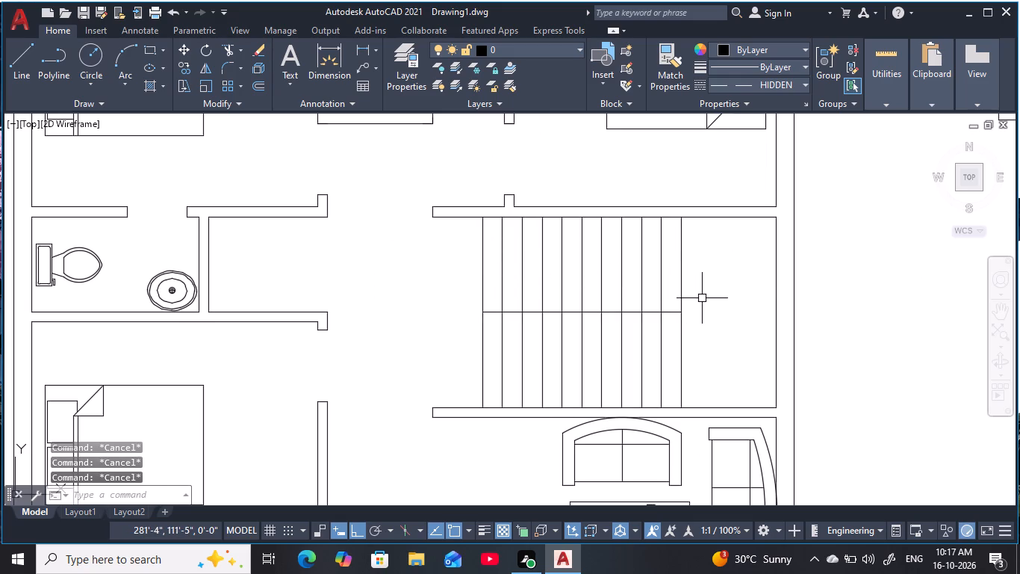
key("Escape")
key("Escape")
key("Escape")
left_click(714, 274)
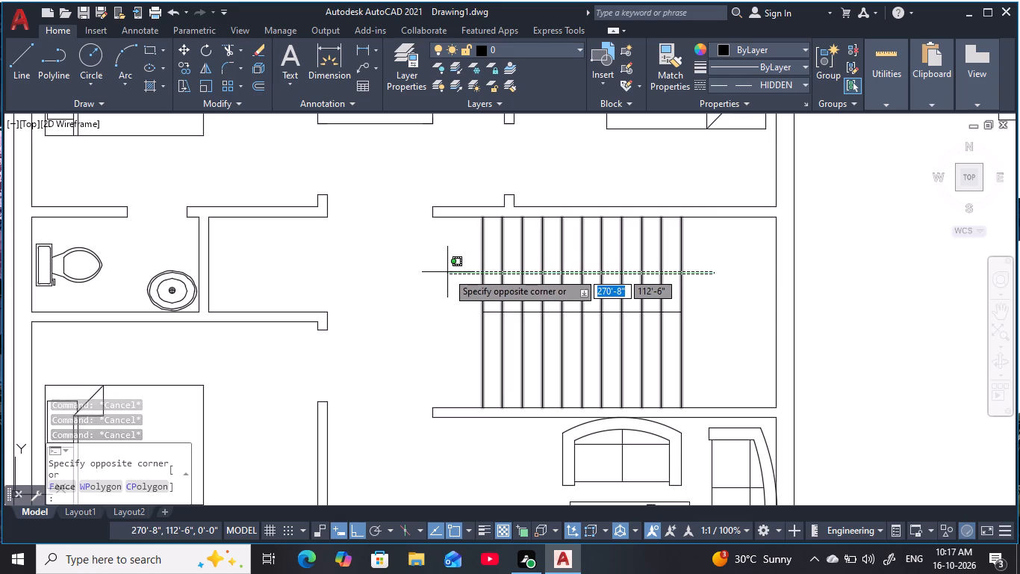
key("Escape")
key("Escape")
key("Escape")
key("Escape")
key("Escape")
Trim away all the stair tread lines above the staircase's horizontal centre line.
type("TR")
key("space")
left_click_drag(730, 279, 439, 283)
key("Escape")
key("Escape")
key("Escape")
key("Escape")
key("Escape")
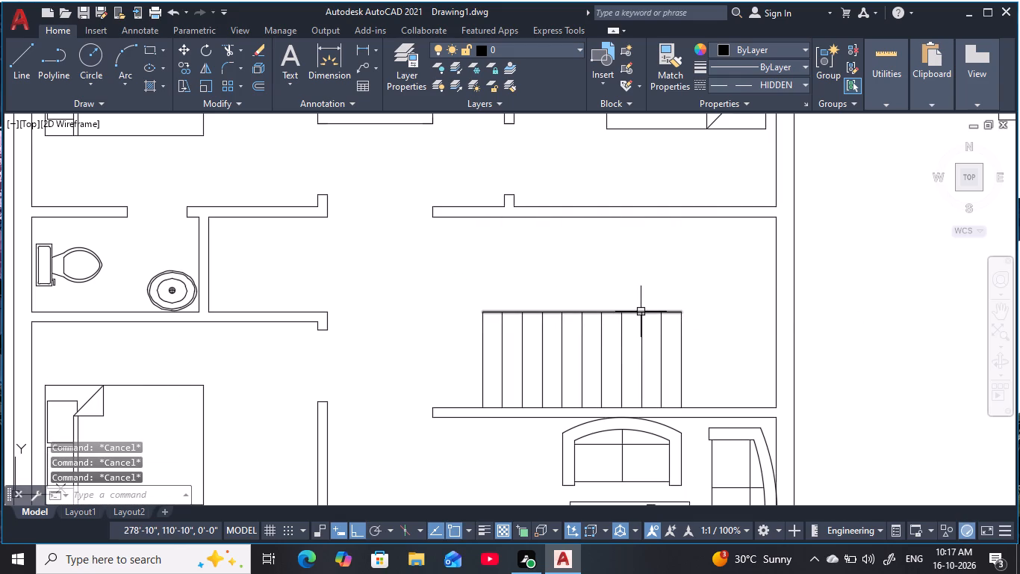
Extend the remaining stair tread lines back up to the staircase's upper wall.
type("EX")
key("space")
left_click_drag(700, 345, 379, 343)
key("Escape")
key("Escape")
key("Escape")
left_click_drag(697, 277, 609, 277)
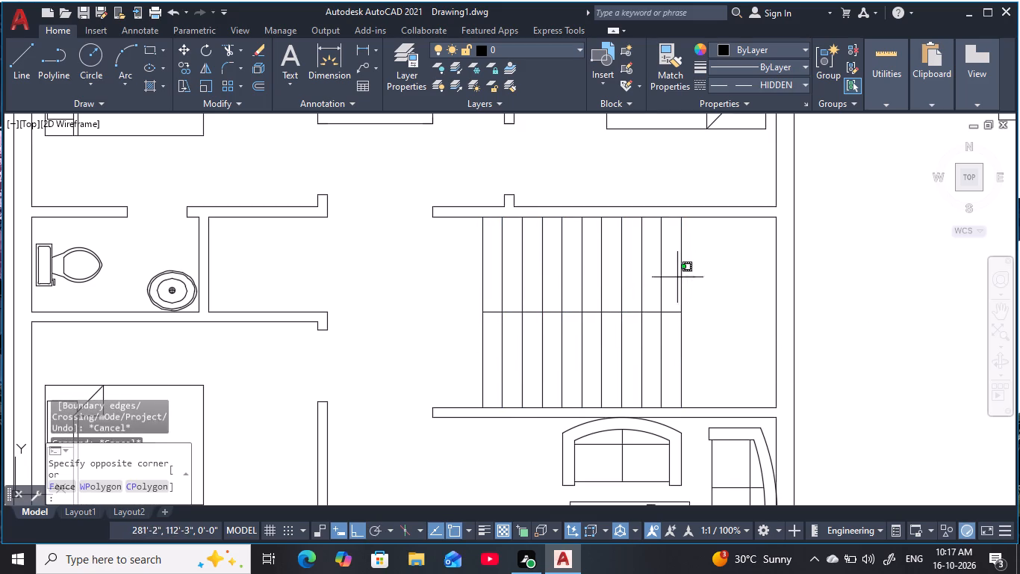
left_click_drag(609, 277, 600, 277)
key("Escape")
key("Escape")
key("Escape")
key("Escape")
Trim the stair tread lines above the staircase's horizontal centre line, leaving only the lower flight.
type("TR")
key("space")
left_click_drag(700, 283, 420, 282)
key("Escape")
key("Escape")
key("Escape")
key("Escape")
key("Escape")
key("Escape")
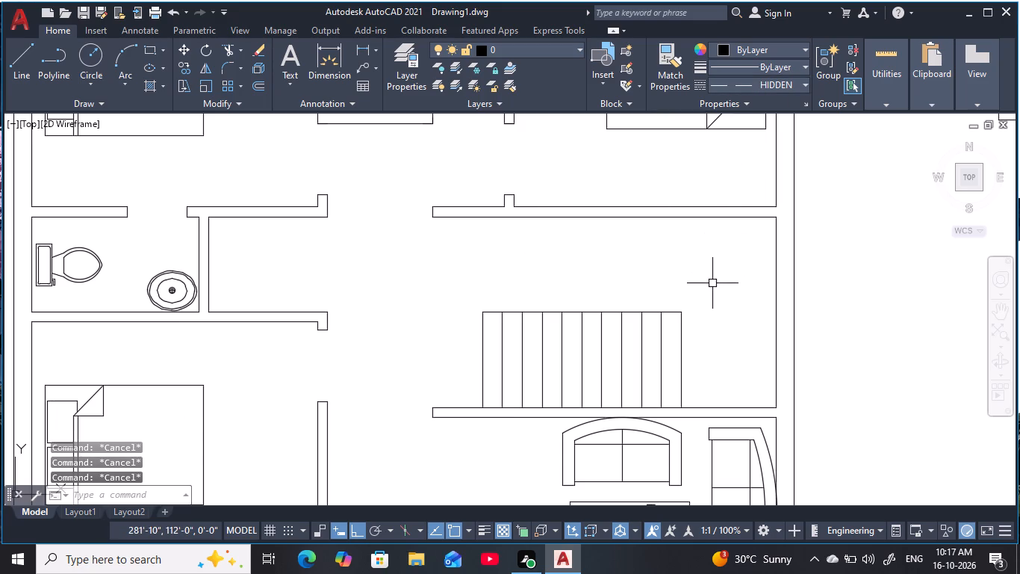
Draw a vertical HIDDEN line from the landing-side end of the stair centre line up to the upper wall.
type("L")
key("space")
left_click(680, 313)
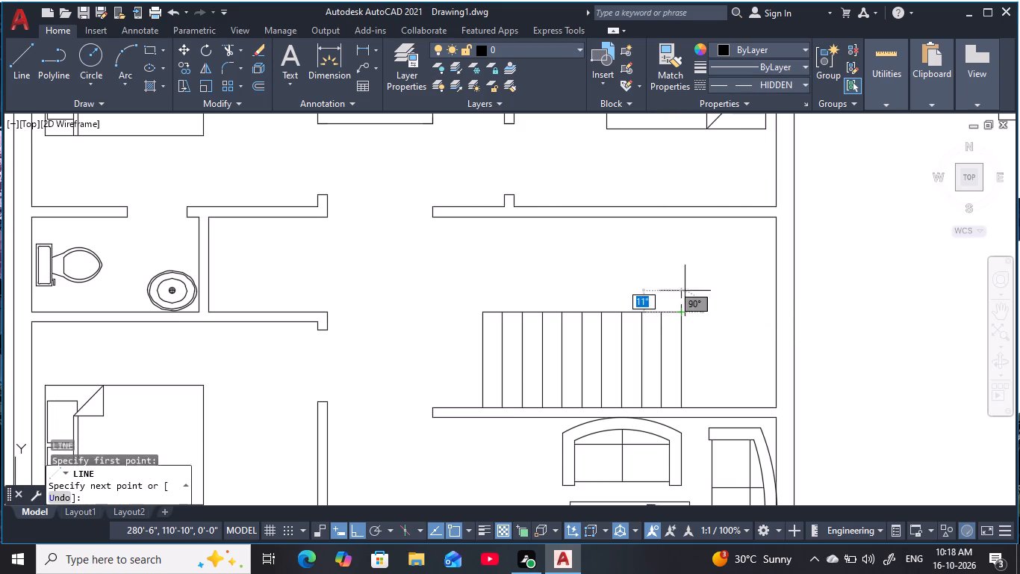
left_click(681, 220)
key("Escape")
key("Escape")
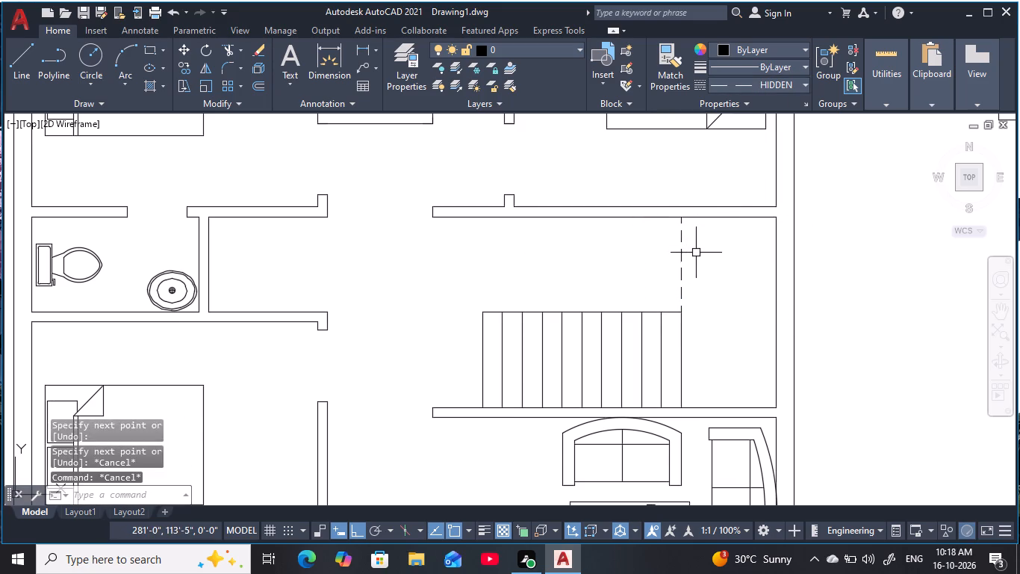
key("Escape")
key("Escape")
key("Escape")
key("Escape")
key("Escape")
Offset the vertical HIDDEN line 10 inches repeatedly away from the landing, making ten more tread lines across the upper flight.
type("O")
key("space")
key("1")
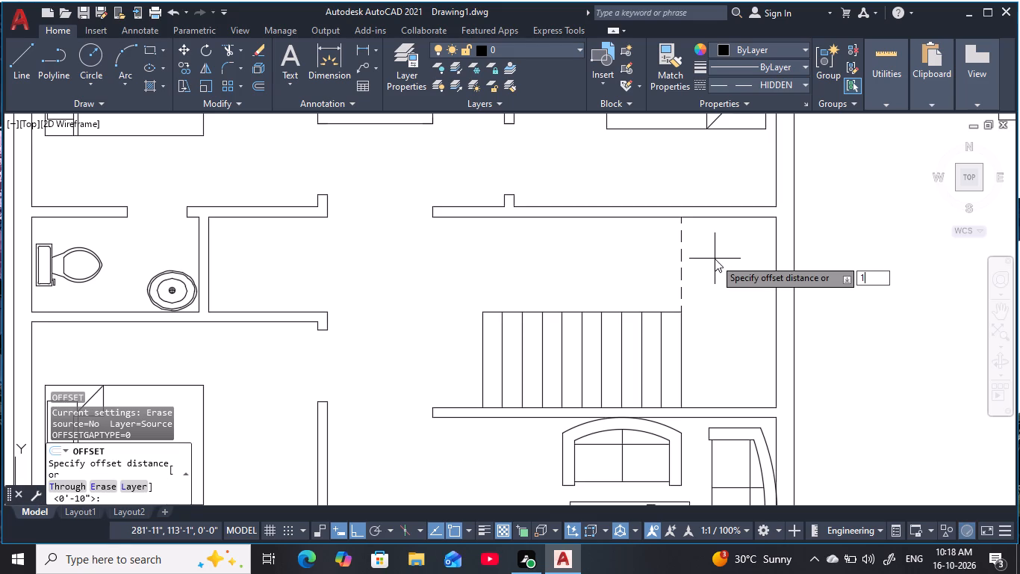
key("0")
key("space")
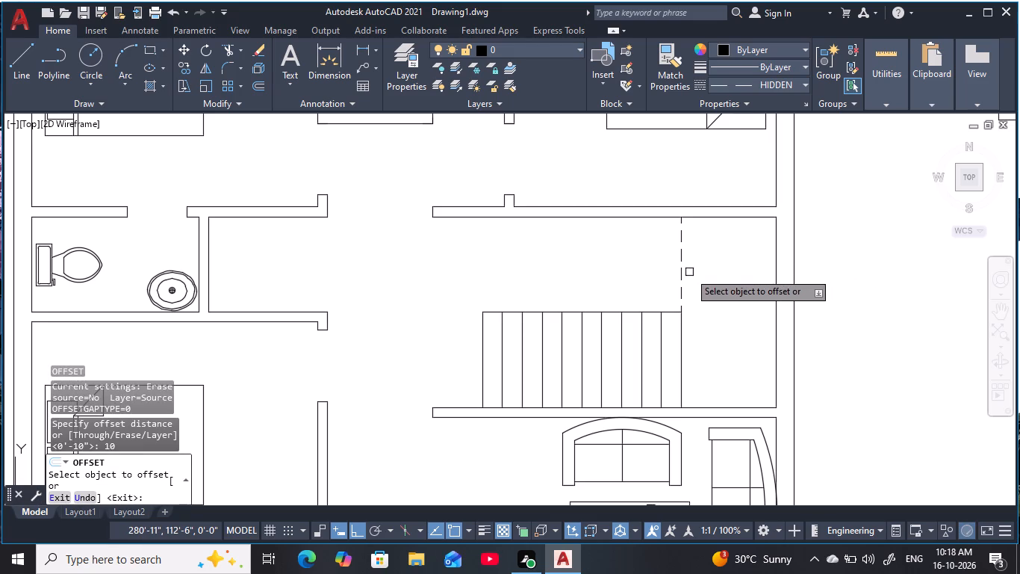
left_click(681, 274)
type("M")
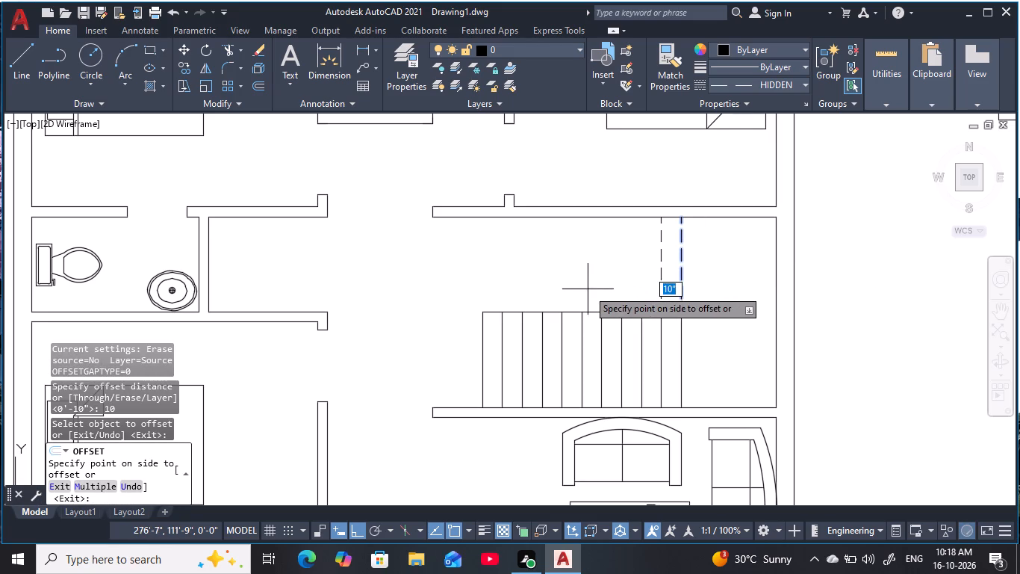
key("space")
left_click(579, 289)
left_click(534, 282)
left_click(527, 283)
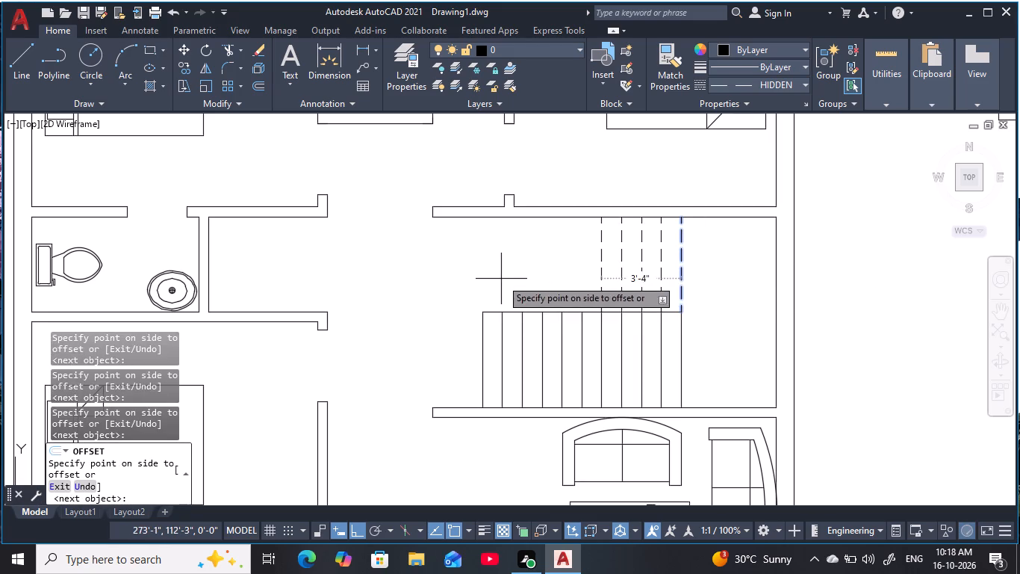
left_click(500, 279)
double_click(483, 282)
left_click(466, 280)
left_click(450, 280)
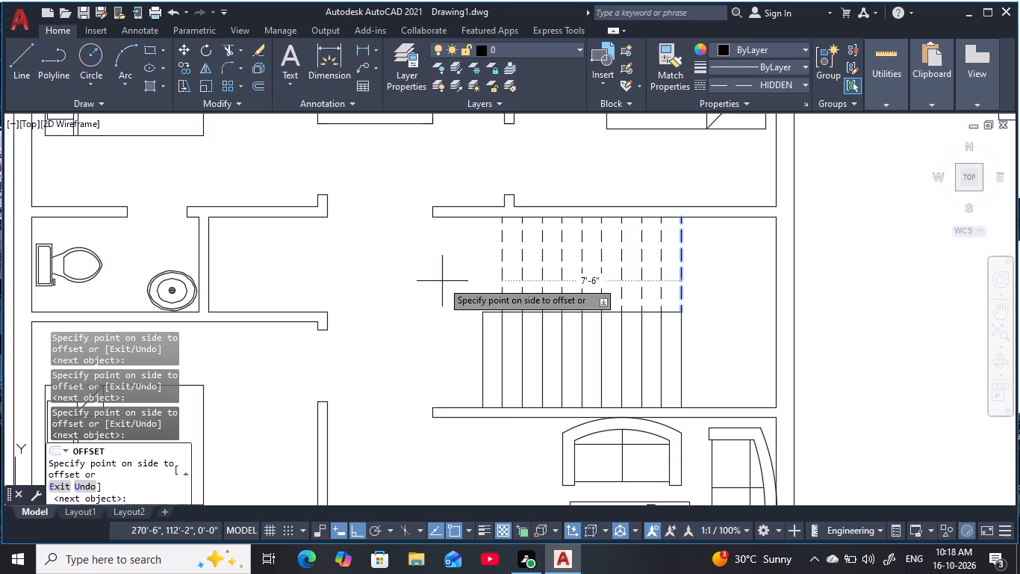
left_click(442, 281)
left_click(441, 277)
key("Escape")
key("Escape")
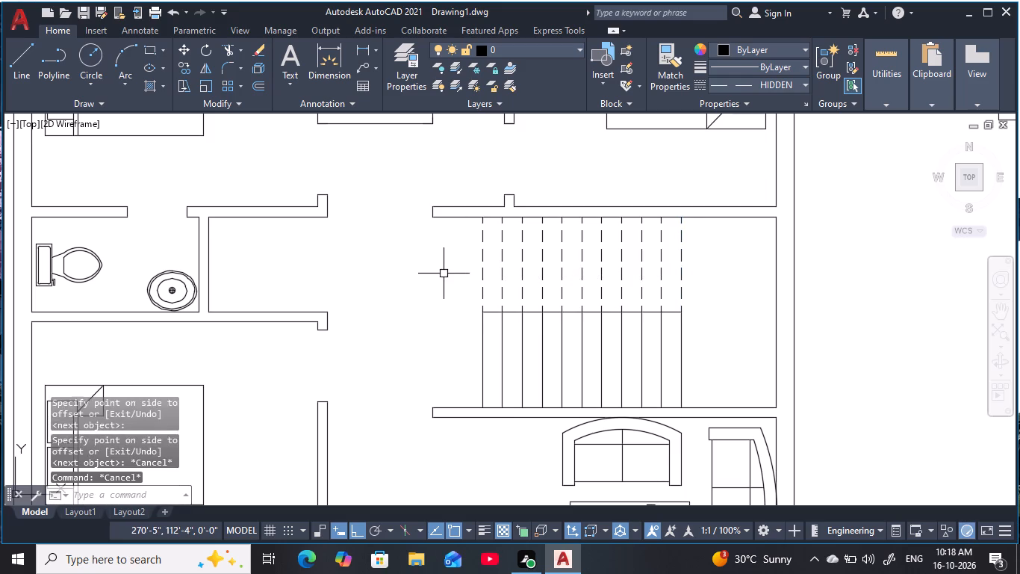
key("Escape")
key("Escape")
key("Escape")
key("Escape")
key("Escape")
key("Escape")
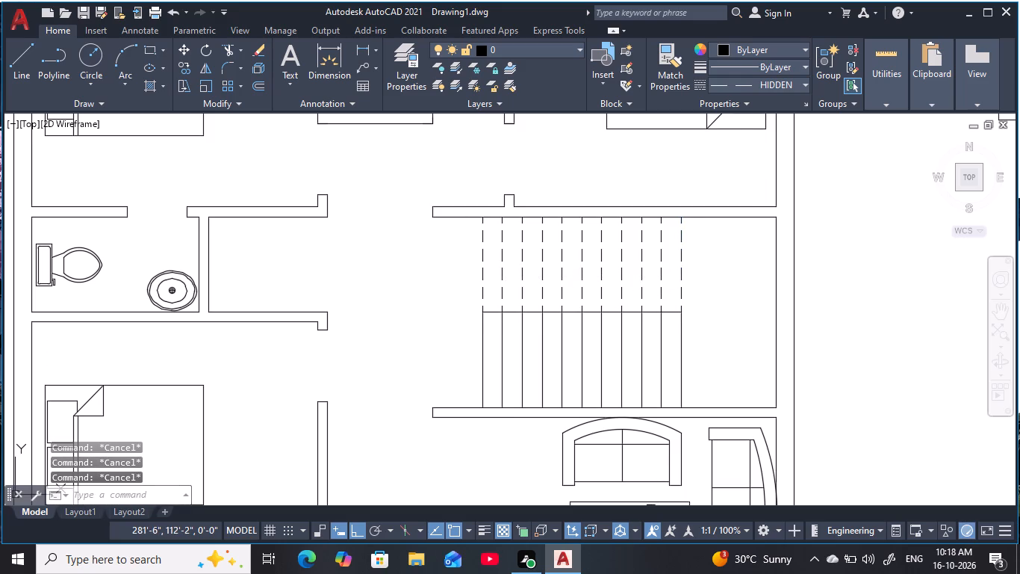
key("Escape")
key("Escape")
key("Escape")
key("Escape")
key("Escape")
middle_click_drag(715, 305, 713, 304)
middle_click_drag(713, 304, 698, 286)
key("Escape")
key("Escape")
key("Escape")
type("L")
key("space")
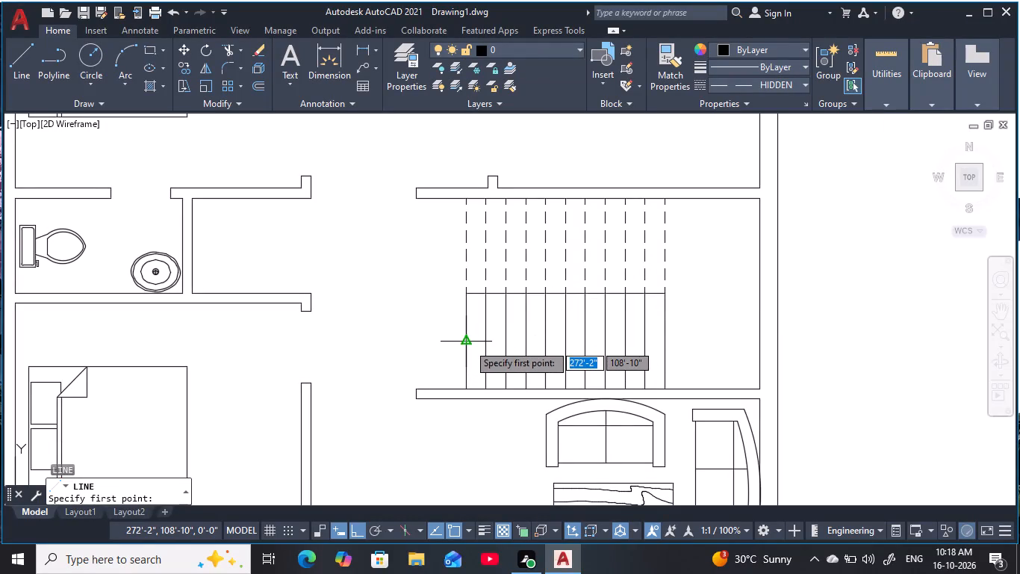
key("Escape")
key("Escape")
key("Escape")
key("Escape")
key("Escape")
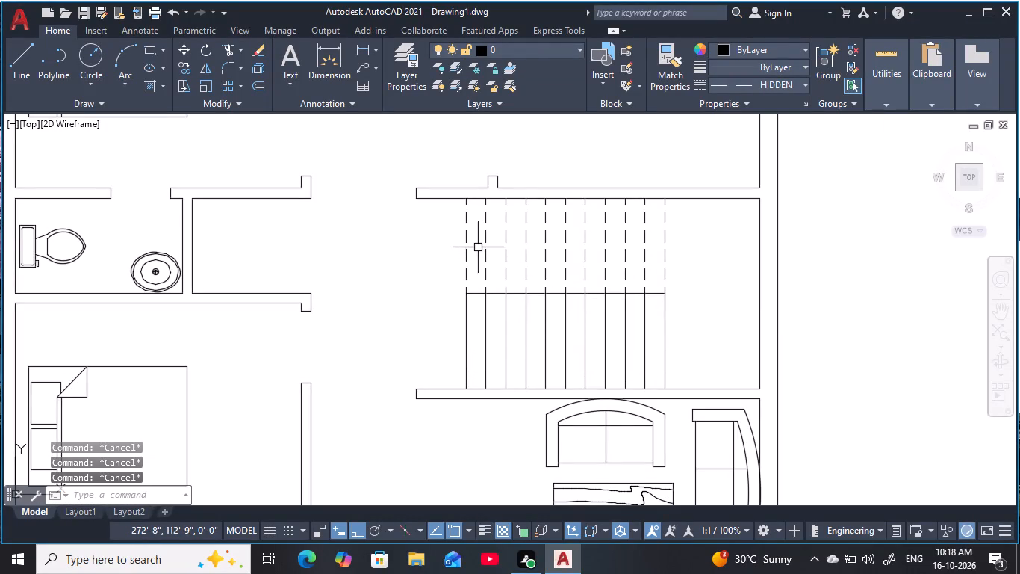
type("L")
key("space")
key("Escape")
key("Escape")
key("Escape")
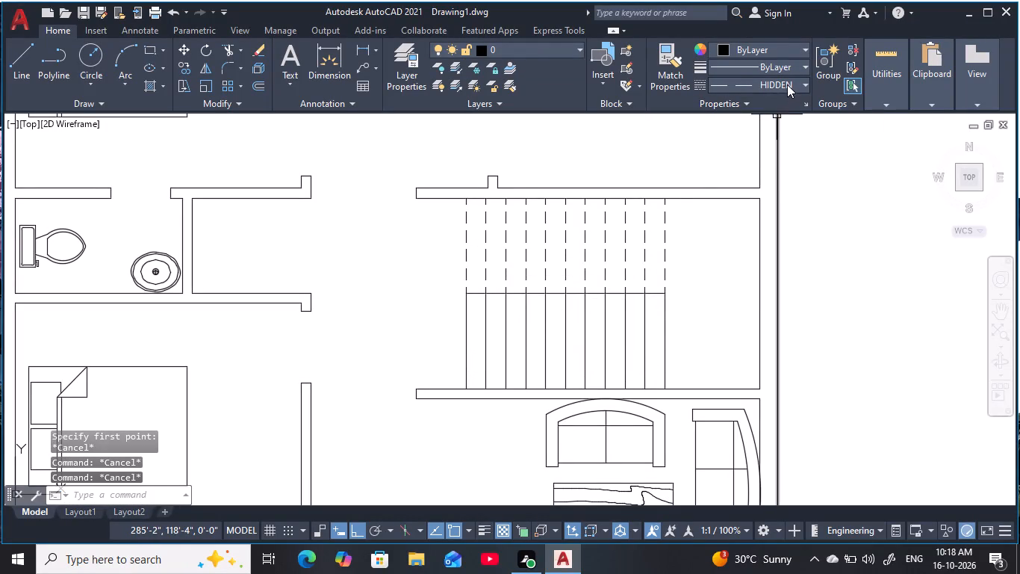
Draw a Continuous direction line from the lower flight's first tread midpoint onto the landing, up 4 feet, and back to the upper flight's end tread midpoint.
left_click(788, 84)
left_click(772, 144)
key("Escape")
key("Escape")
key("Escape")
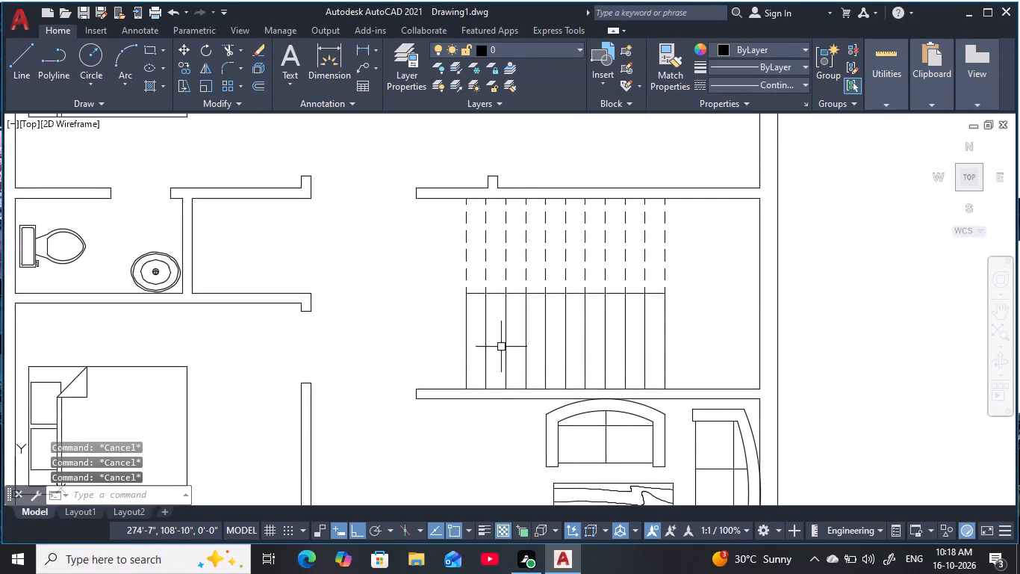
key("Escape")
key("Escape")
key("Escape")
key("l")
key("space")
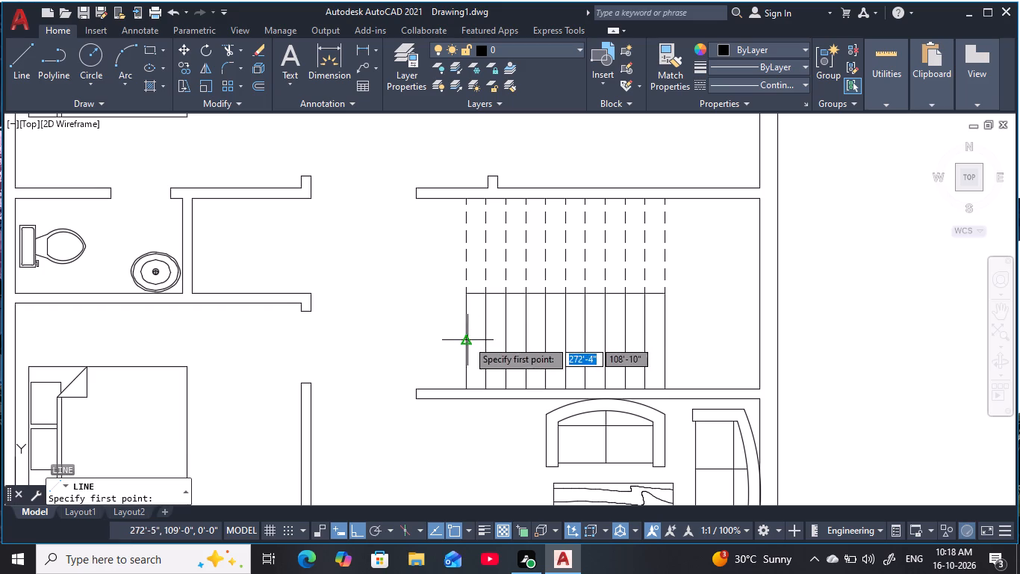
left_click(465, 341)
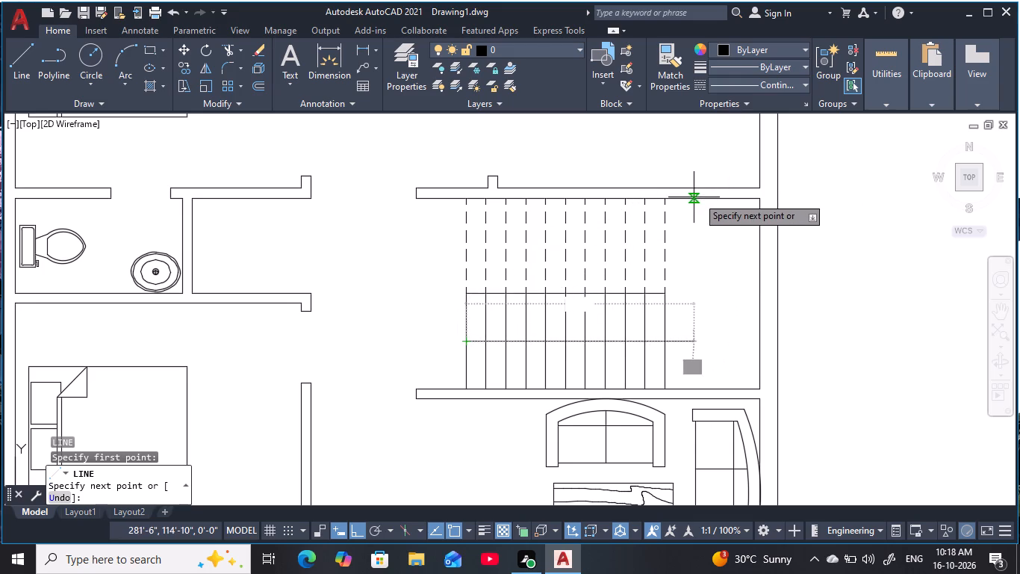
left_click(712, 339)
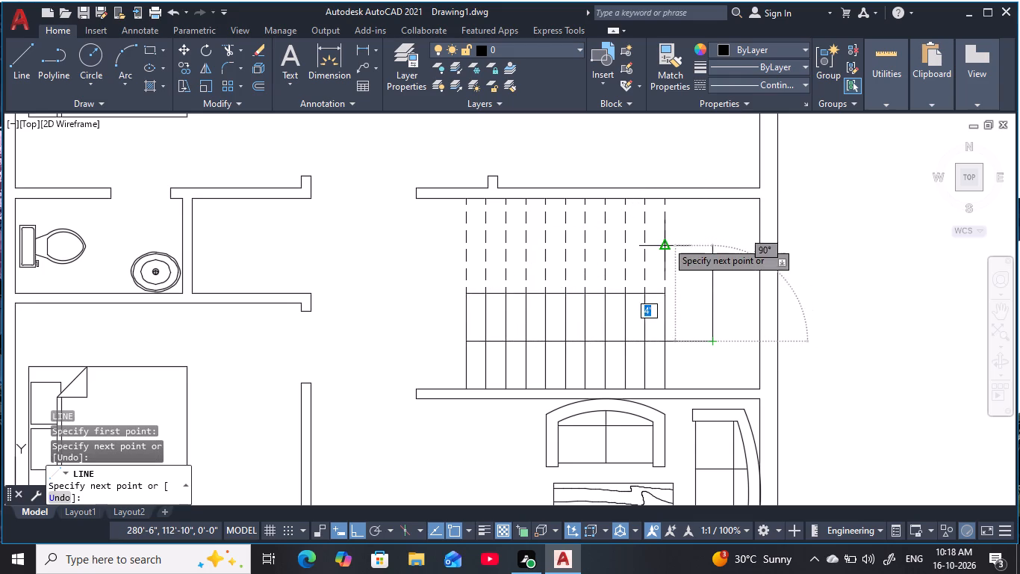
left_click(713, 247)
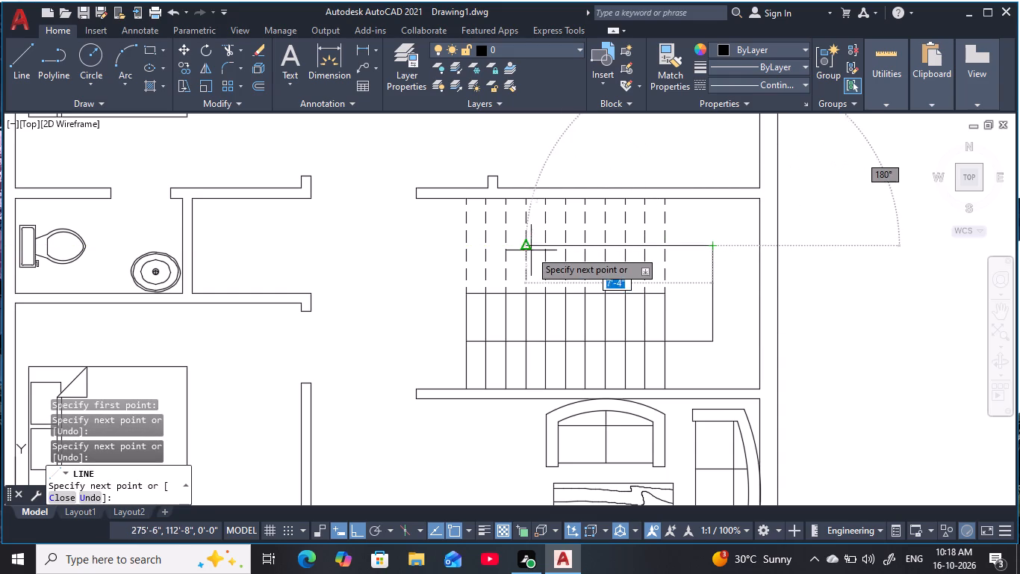
left_click(469, 244)
key("Escape")
key("Escape")
key("Escape")
key("Escape")
key("Escape")
key("Escape")
key("Escape")
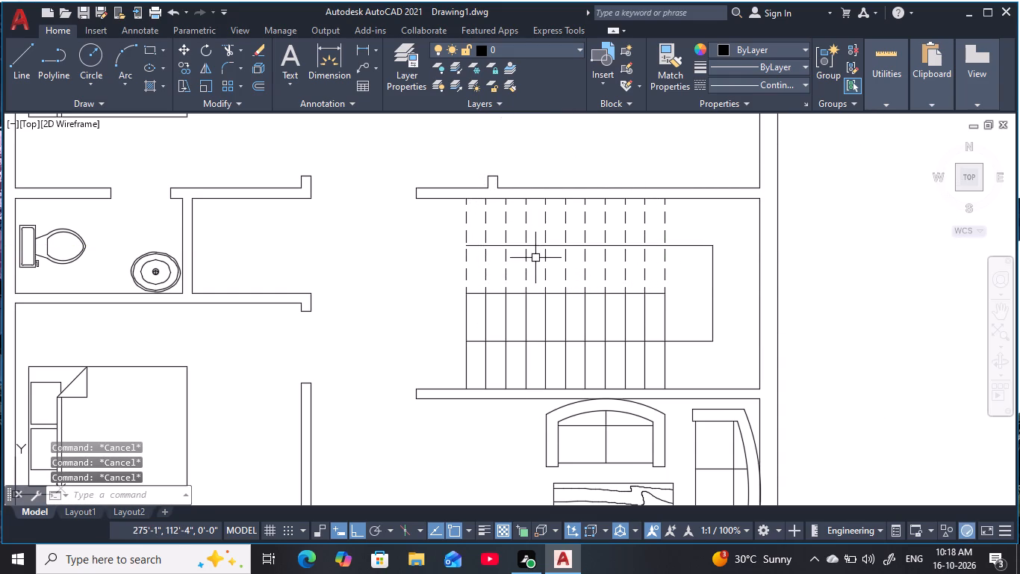
key("Escape")
key("Escape")
With Ortho off, draw a slanted arrowhead line about 8 inches long from the upper end of the stair direction line.
type("L")
key("space")
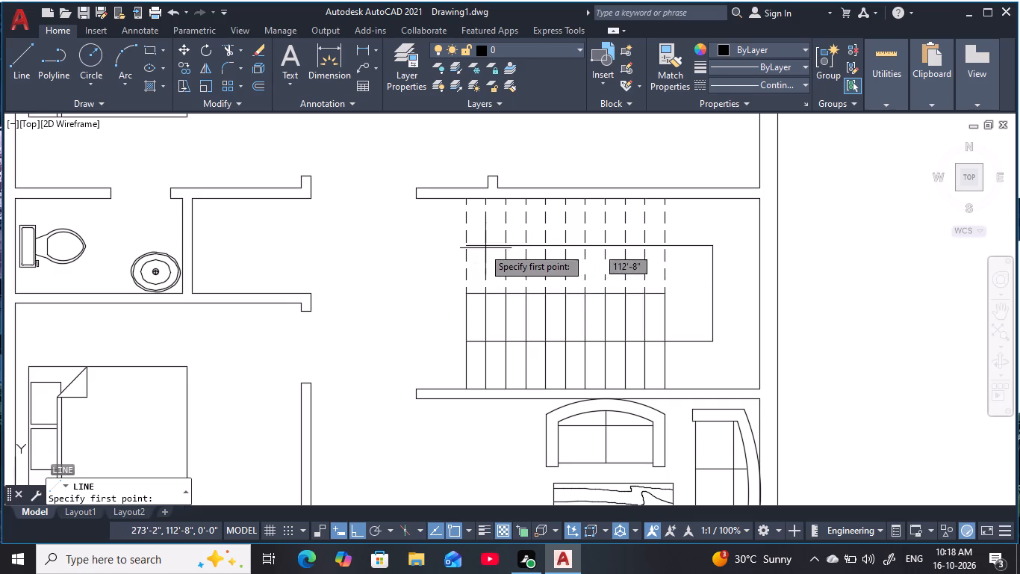
scroll(478, 247, "up", 3)
left_click(423, 240)
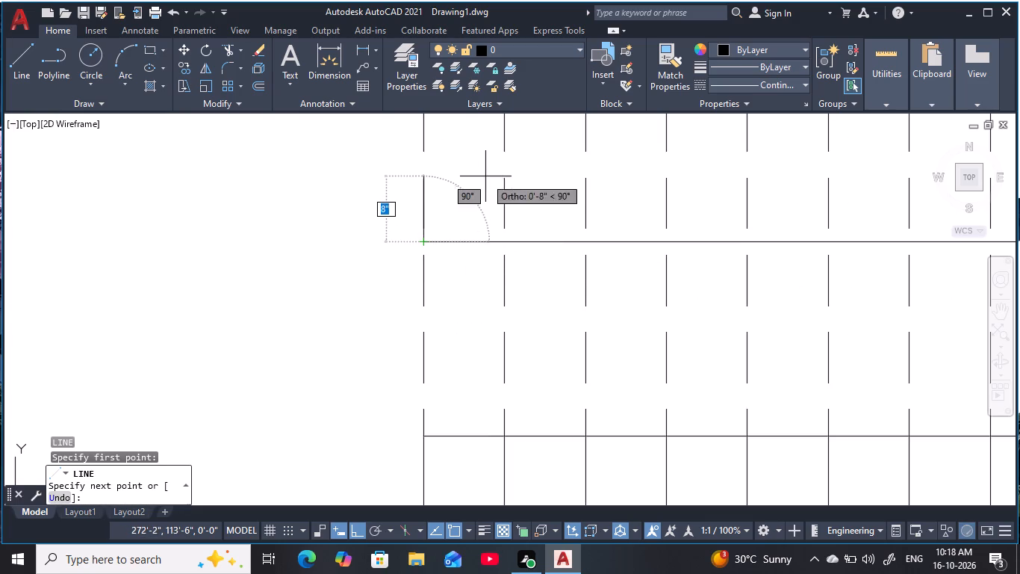
key("F8")
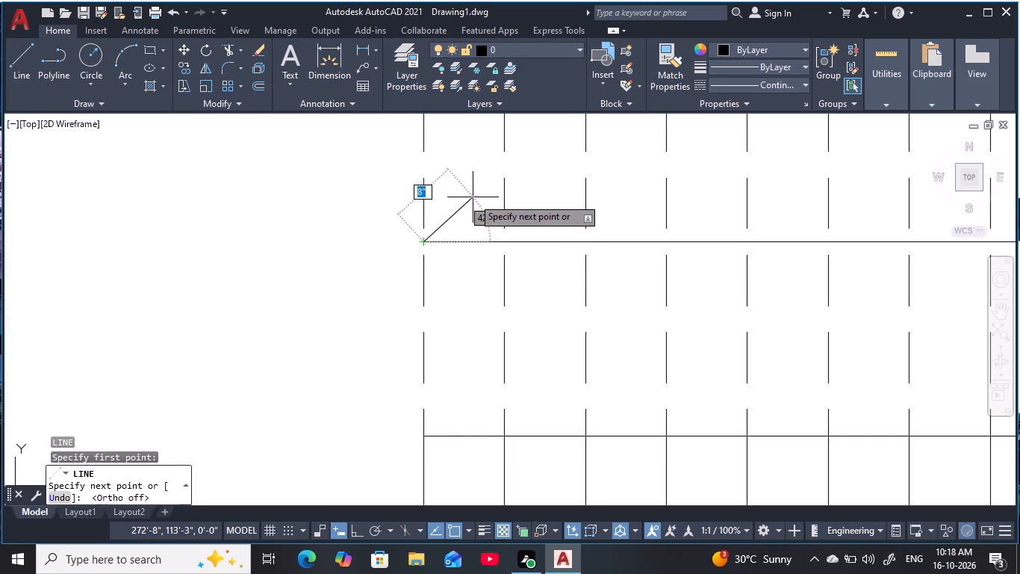
left_click(473, 197)
key("Escape")
key("Escape")
key("Escape")
key("Escape")
key("Escape")
key("Escape")
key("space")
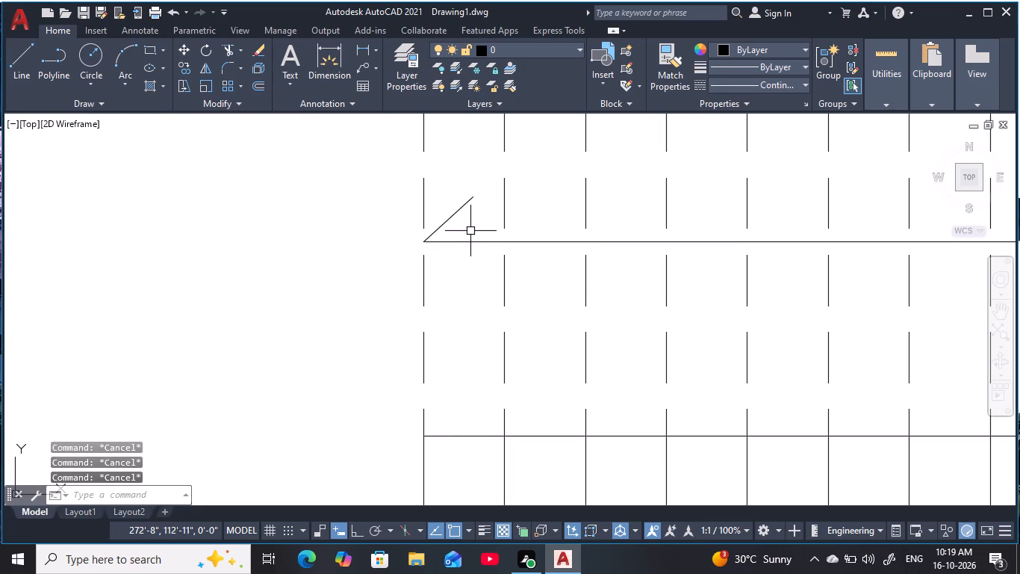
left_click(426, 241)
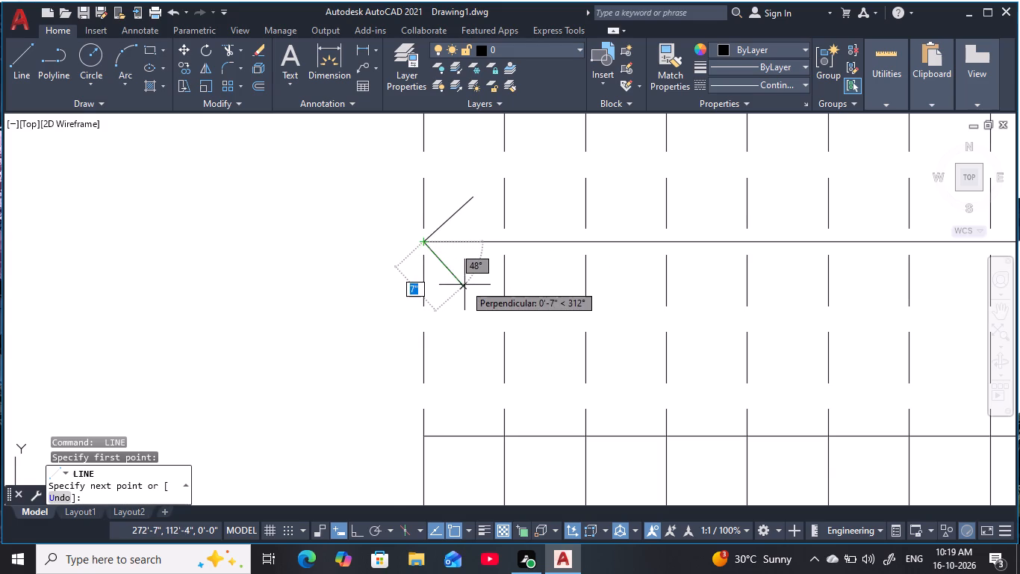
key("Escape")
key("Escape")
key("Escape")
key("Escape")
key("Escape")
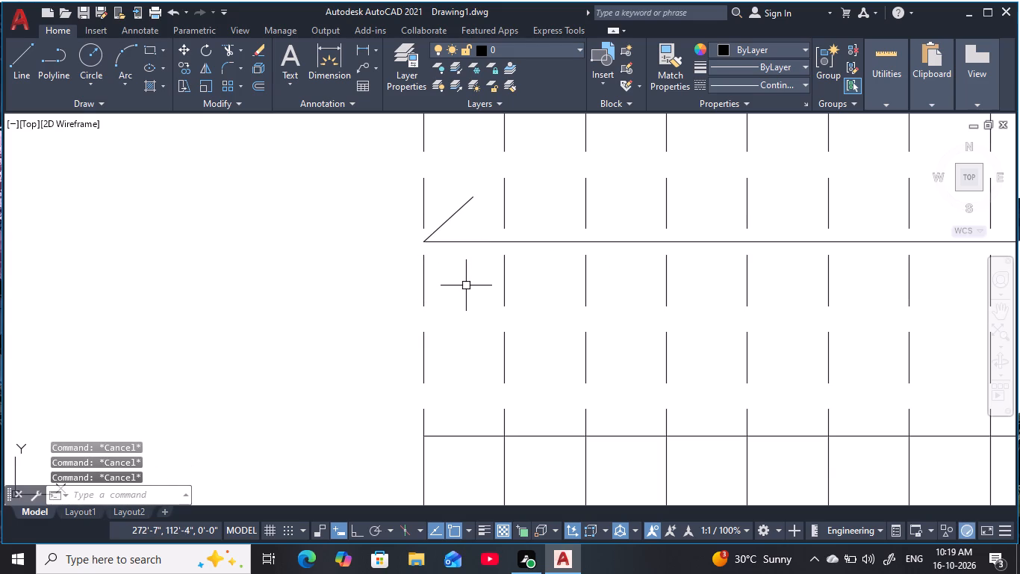
Mirror the slanted arrowhead line about the stair direction line, keeping the original, with Ortho on.
key("m")
key("i")
key("space")
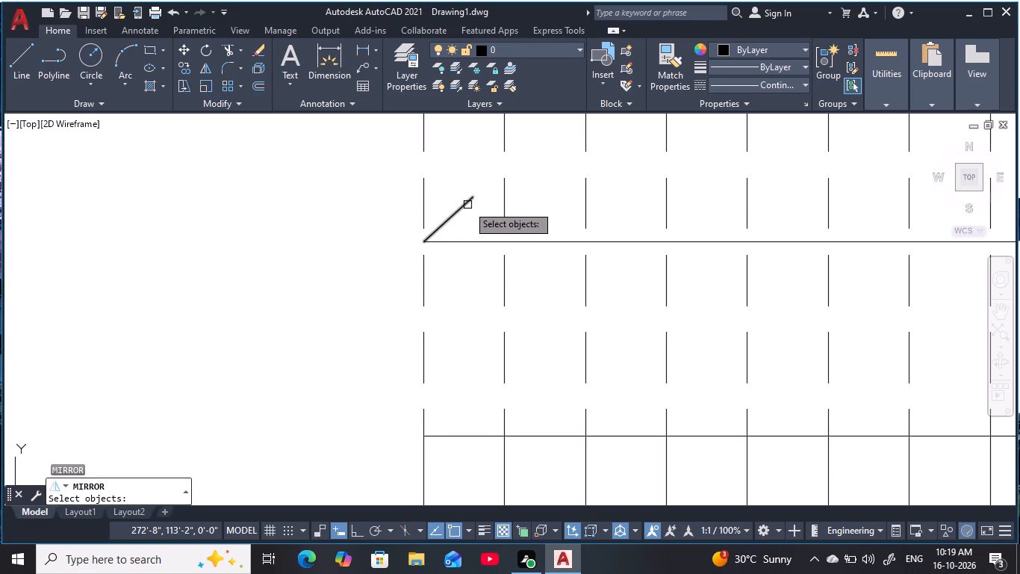
left_click(467, 205)
key("space")
left_click(428, 241)
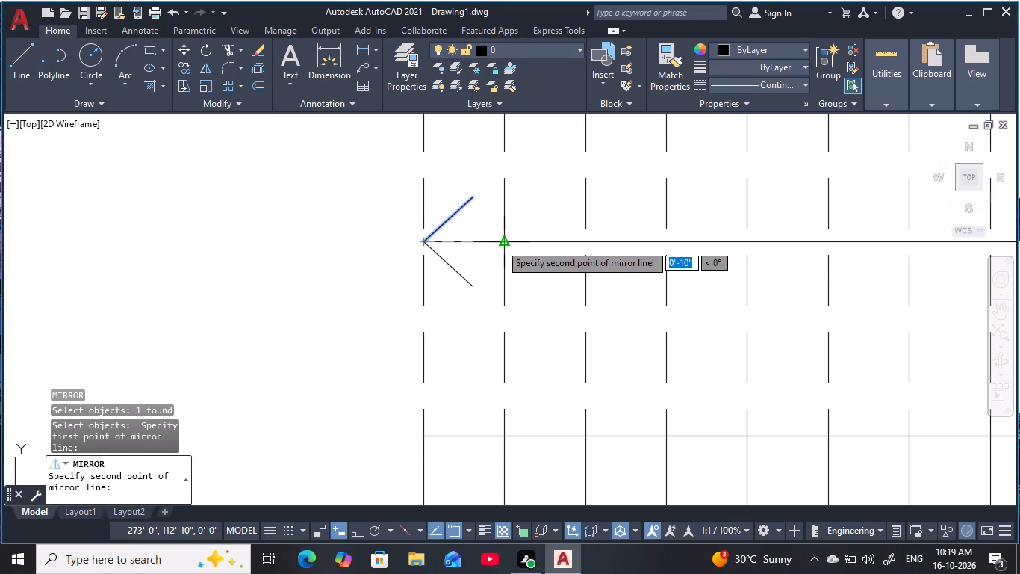
key("F8")
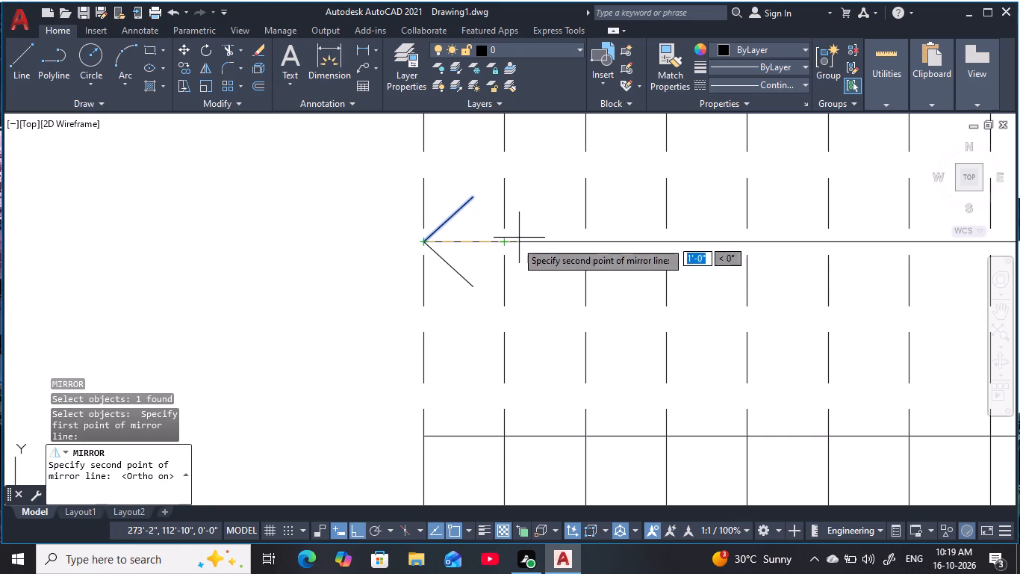
left_click(521, 239)
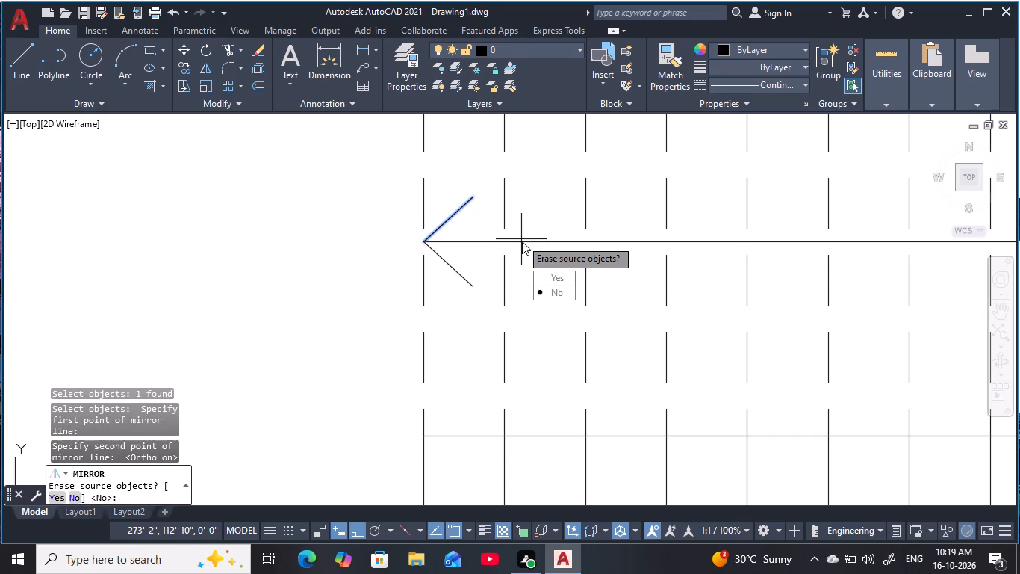
left_click_drag(549, 289, 521, 239)
key("Escape")
key("Escape")
Draw a horizontal line about 1 foot long extending the direction line's lower start outward beyond the first tread.
scroll(462, 201, "down", 3)
middle_click_drag(463, 204, 450, 234)
key("Escape")
key("Escape")
scroll(528, 237, "down", 1)
middle_click_drag(539, 240, 499, 244)
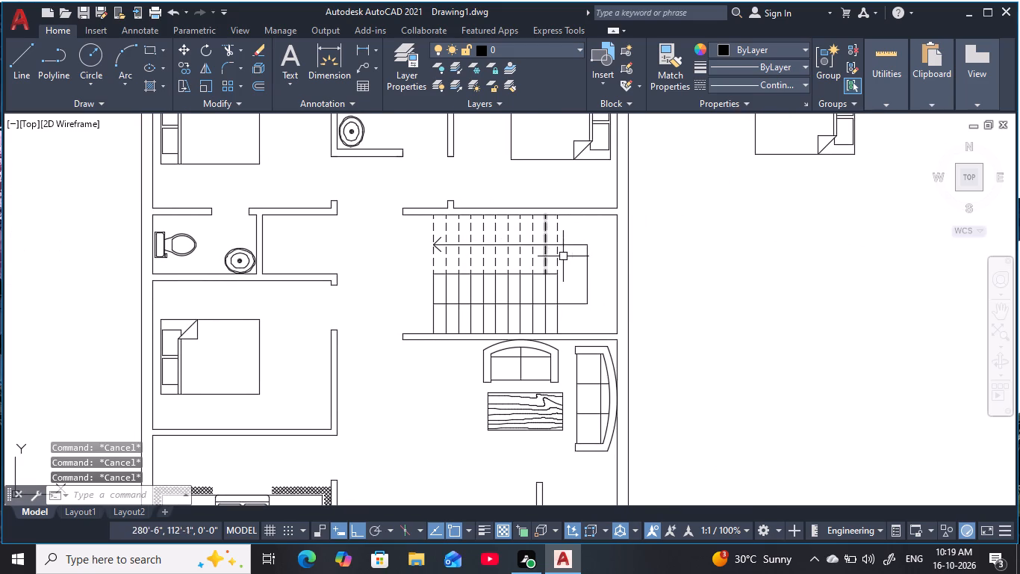
scroll(563, 256, "up", 1)
middle_click_drag(555, 256, 609, 226)
scroll(609, 226, "down", 3)
middle_click_drag(599, 232, 597, 259)
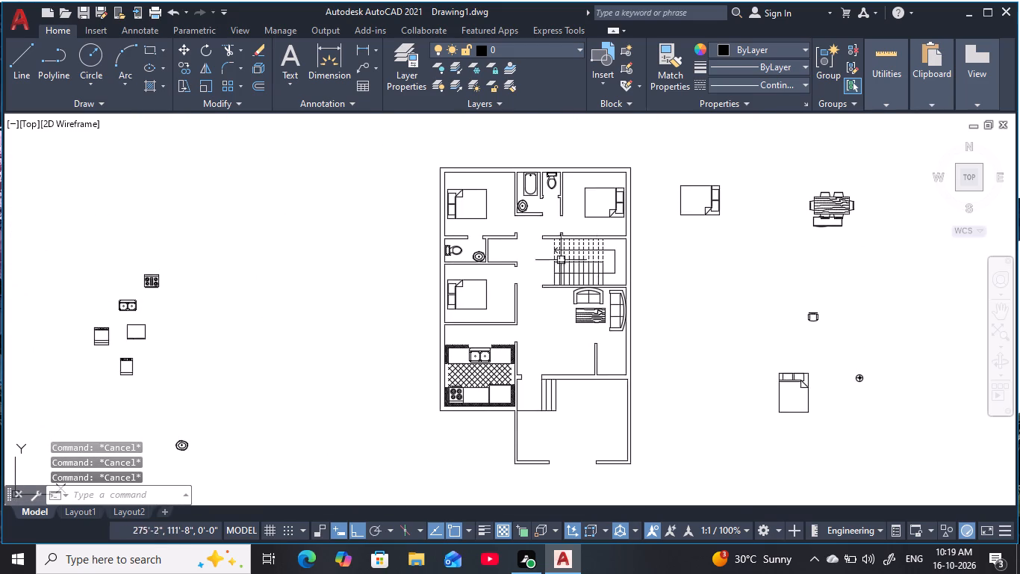
scroll(559, 263, "up", 3)
middle_click_drag(559, 263, 554, 247)
key("Escape")
key("Escape")
key("Escape")
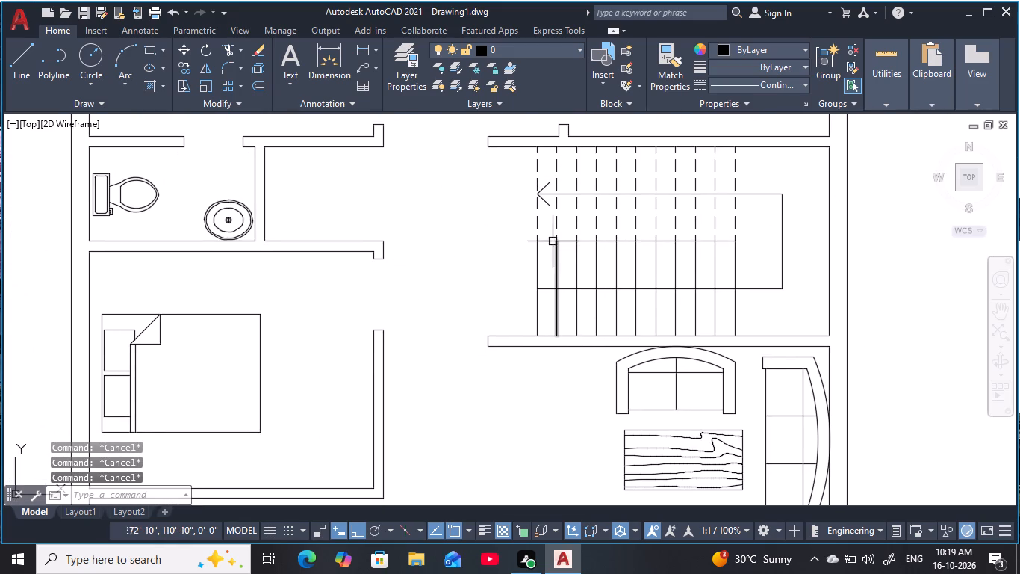
key("l")
key("space")
left_click(538, 290)
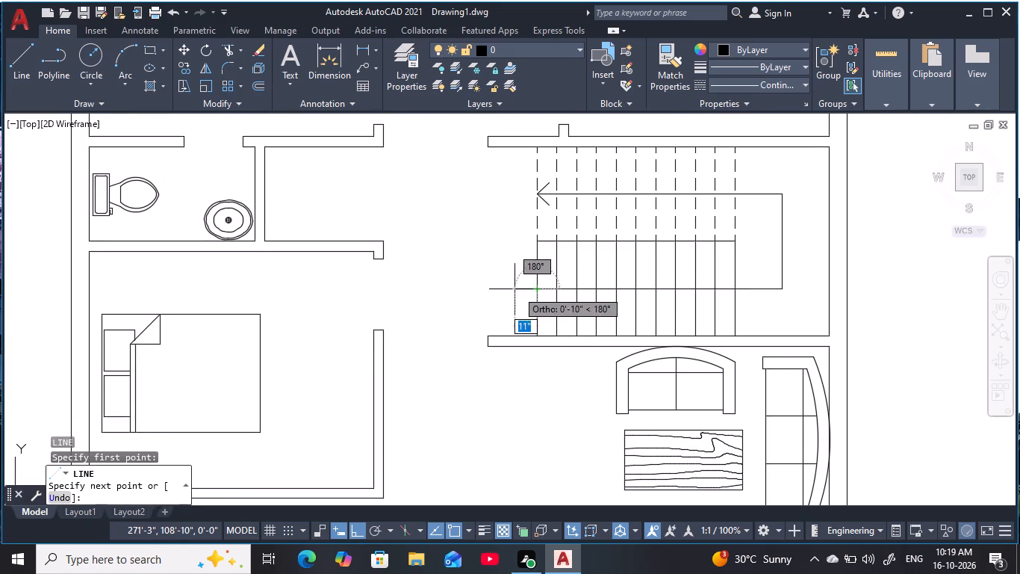
left_click(513, 289)
key("Escape")
key("Escape")
key("Escape")
key("Escape")
key("Escape")
Draw a small circle centred on the outer end of the lower direction line as its start marker.
key("c")
key("space")
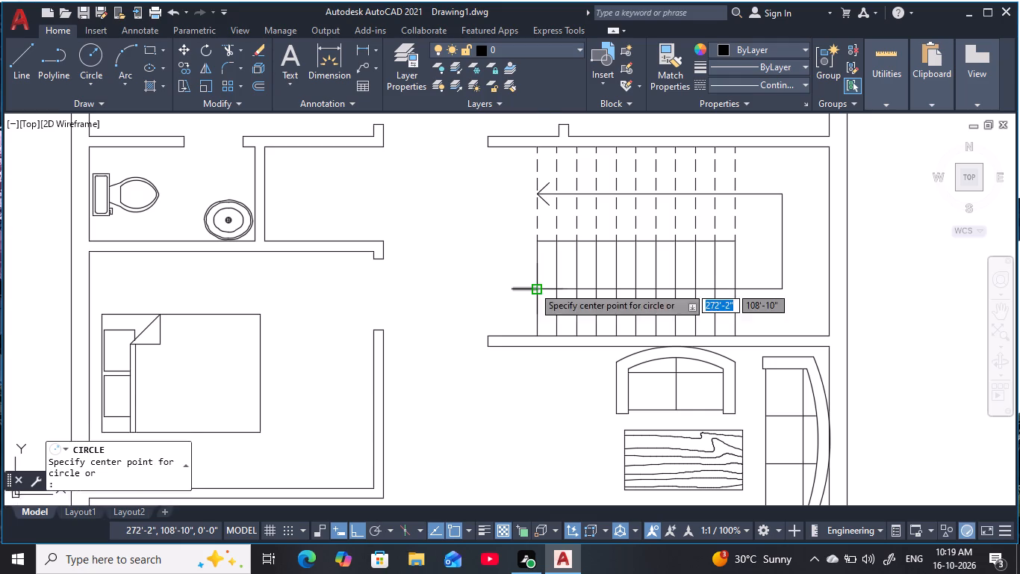
scroll(529, 290, "up", 2)
left_click(491, 288)
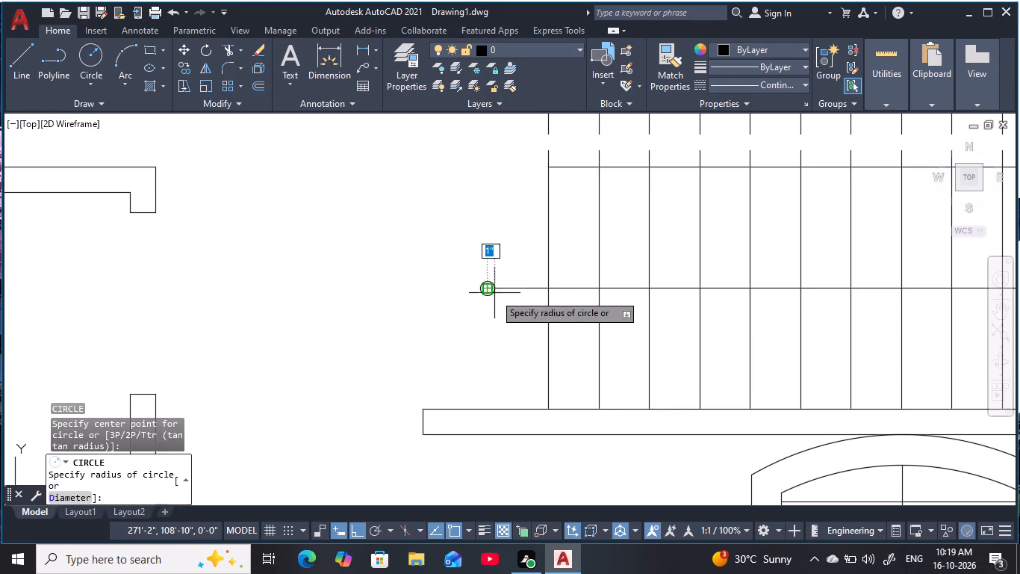
left_click(503, 310)
key("Escape")
scroll(510, 291, "down", 3)
middle_click_drag(469, 291, 431, 282)
scroll(493, 288, "down", 1)
middle_click_drag(489, 287, 468, 283)
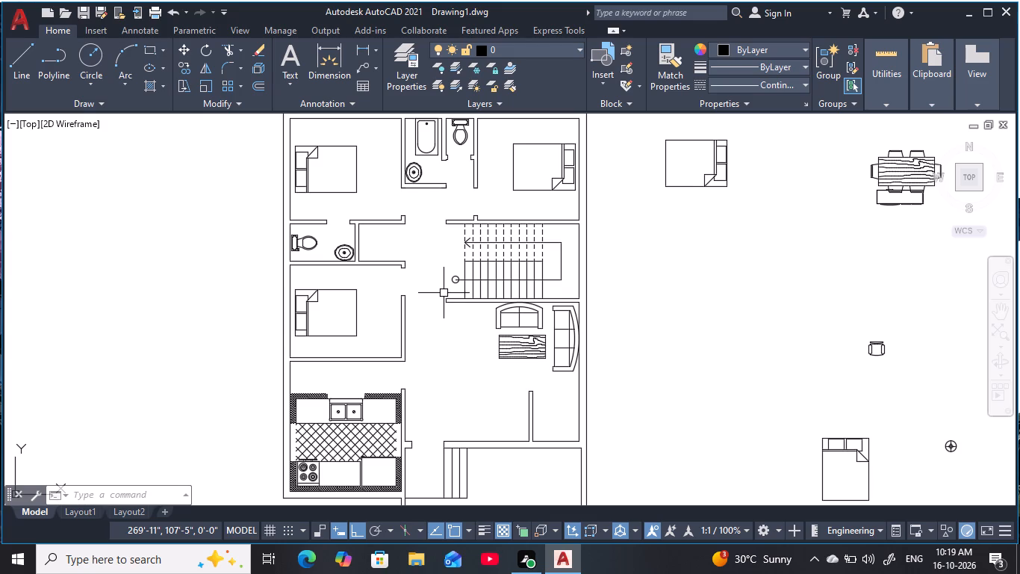
scroll(398, 3, "down", 3)
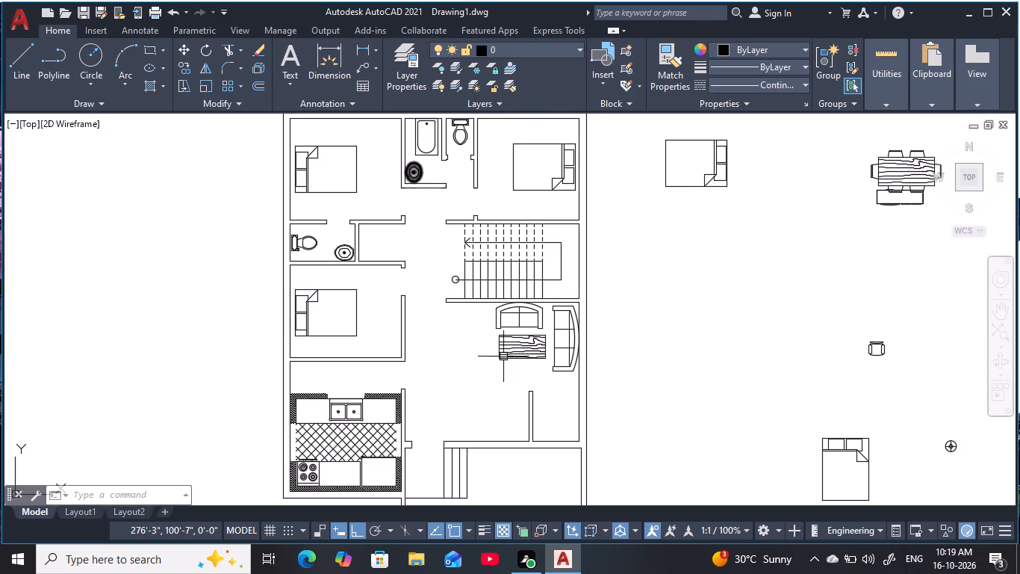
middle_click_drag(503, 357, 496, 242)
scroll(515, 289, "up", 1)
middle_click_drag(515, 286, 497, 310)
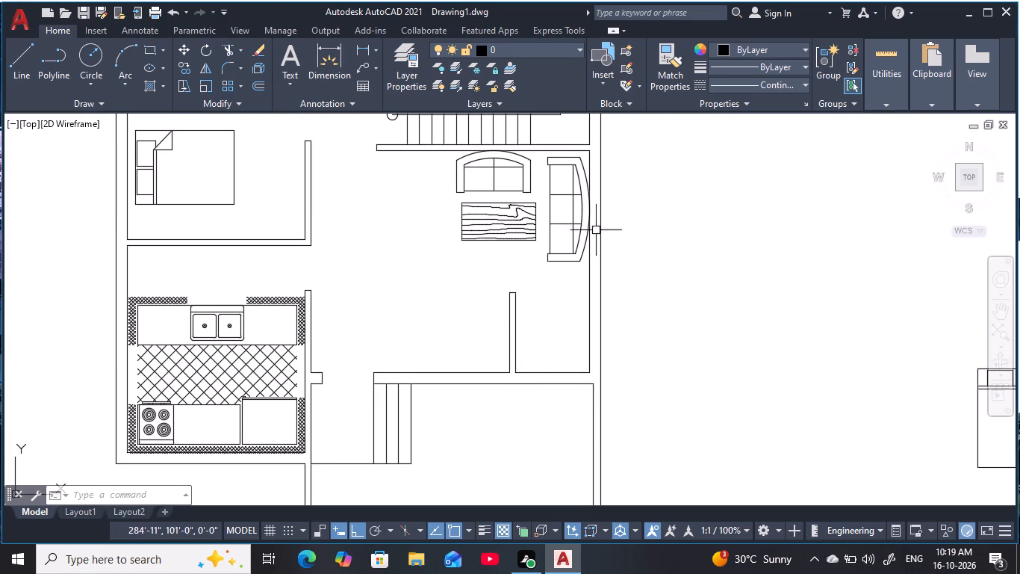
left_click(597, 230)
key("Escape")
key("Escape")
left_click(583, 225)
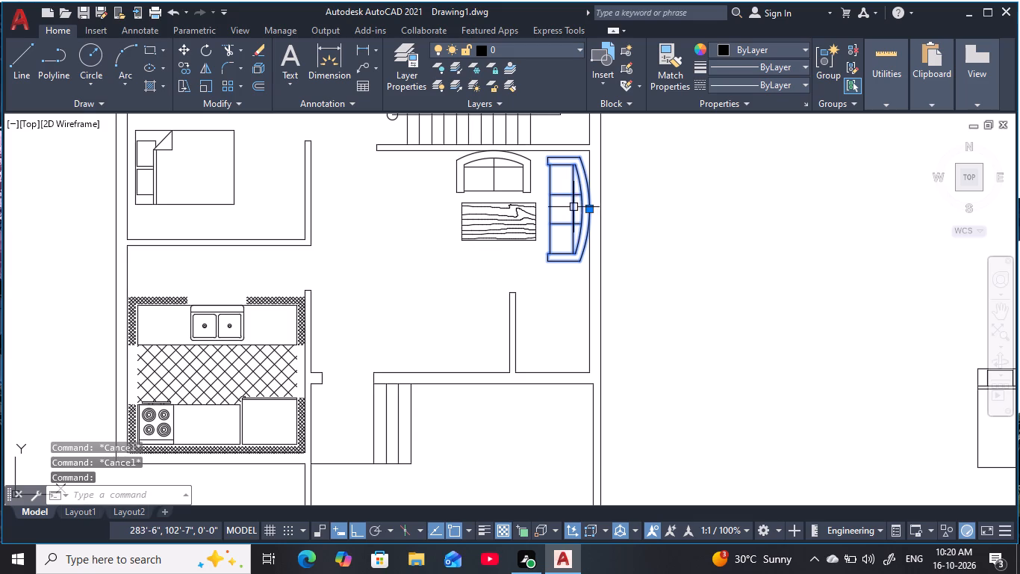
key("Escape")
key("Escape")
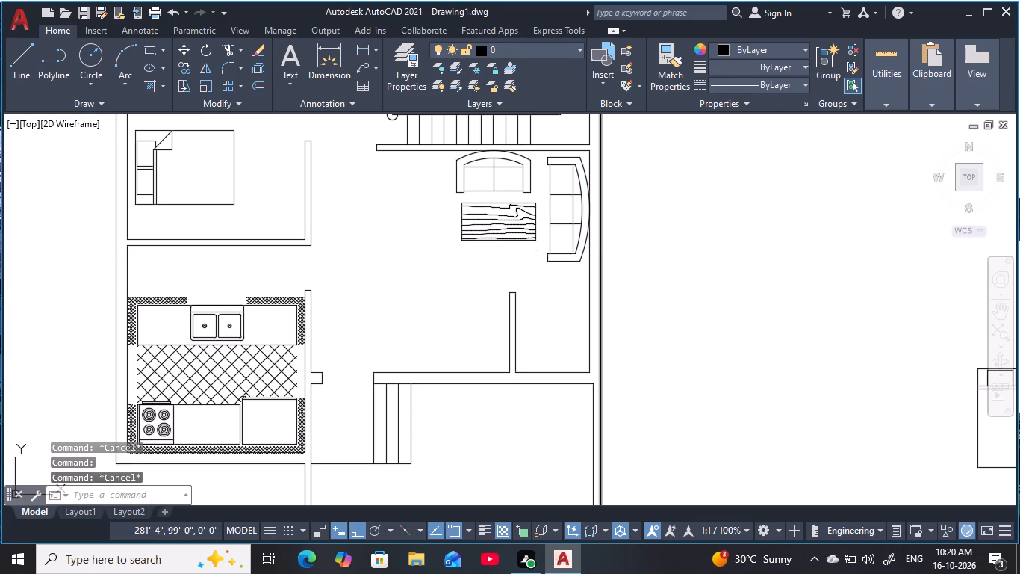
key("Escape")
With Ortho off, move the six-chair dining set into the open area beside the short partition wall, below the living room furniture.
scroll(506, 248, "down", 1)
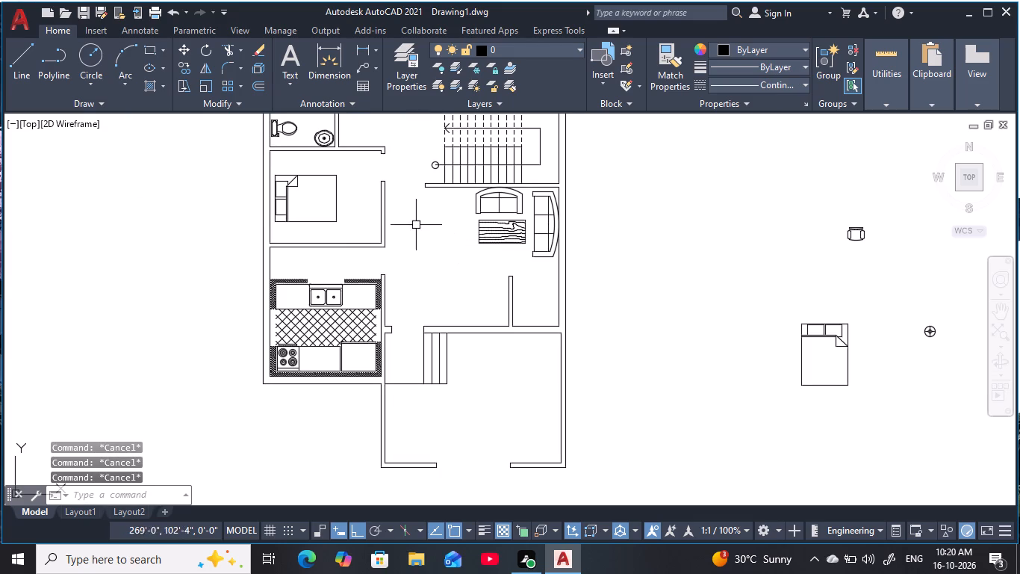
scroll(503, 268, "down", 1)
middle_click_drag(104, 210, 118, 287)
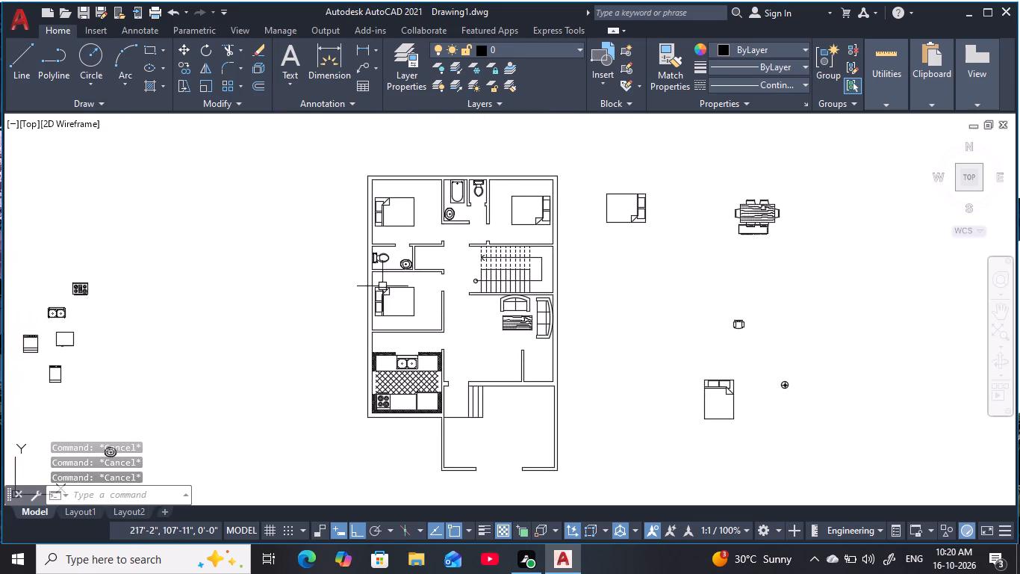
left_click(761, 204)
key("m")
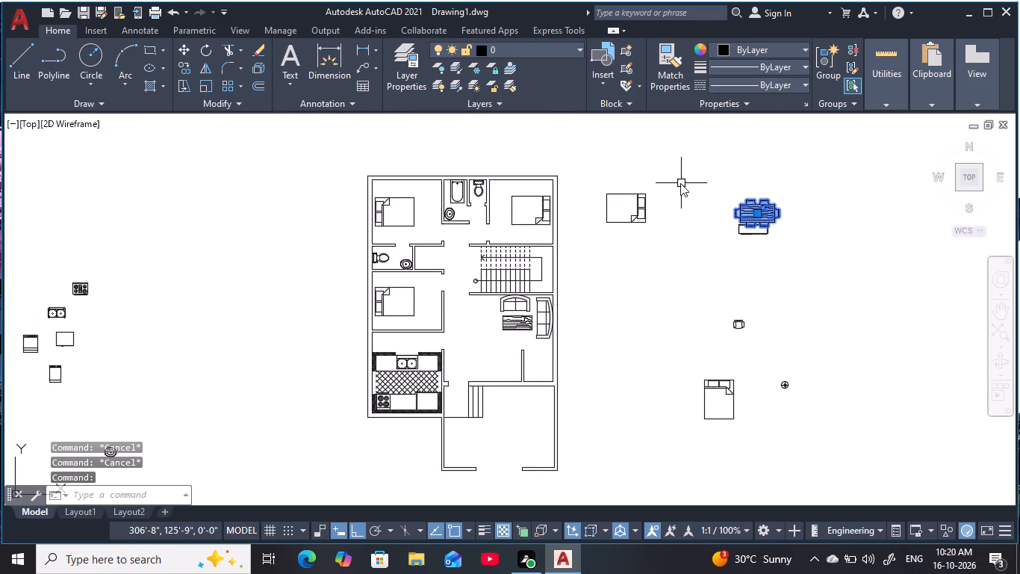
key("space")
left_click(762, 216)
middle_click_drag(531, 283, 535, 256)
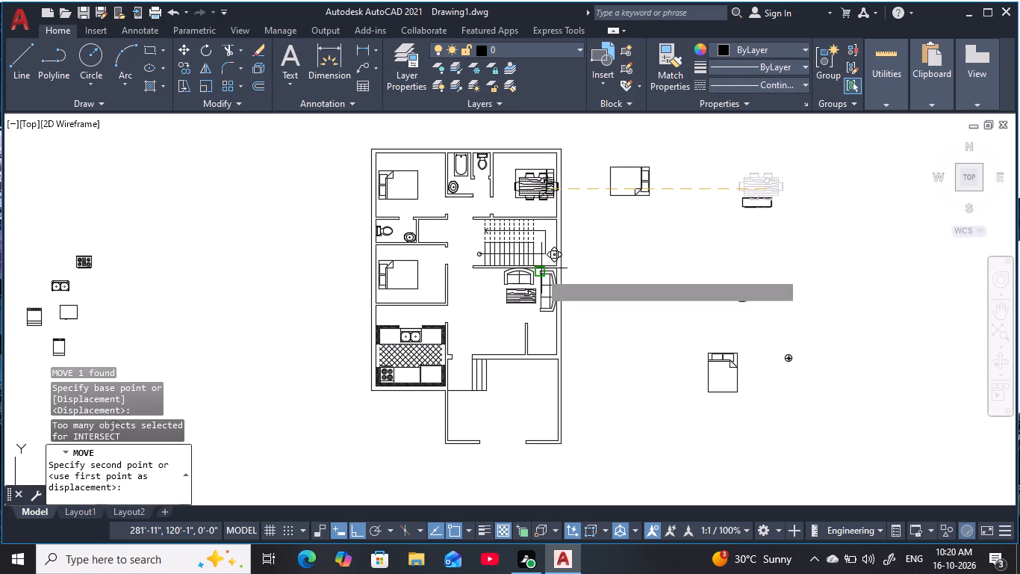
key("F8")
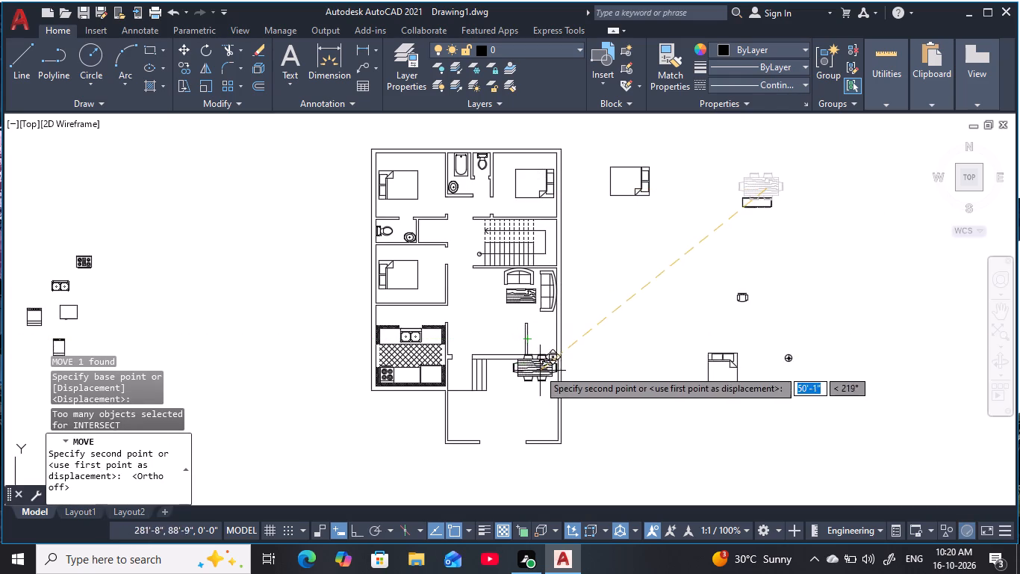
scroll(494, 343, "up", 2)
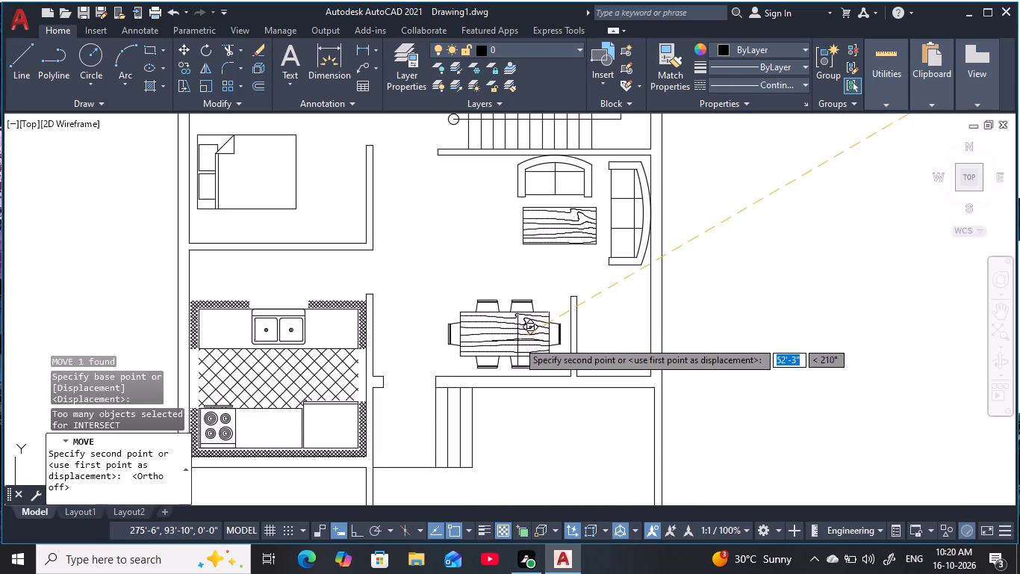
left_click(517, 341)
key("Escape")
key("Escape")
key("Escape")
key("Escape")
Scale the dining set down slightly by eye from a base point near the middle of the table.
left_click(532, 328)
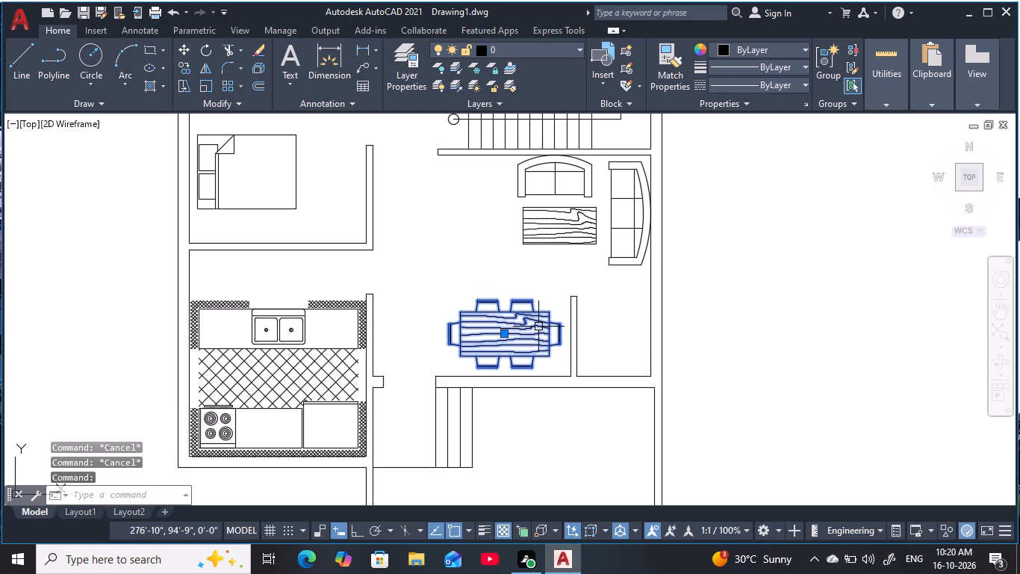
key("s")
key("c")
key("space")
left_click(498, 329)
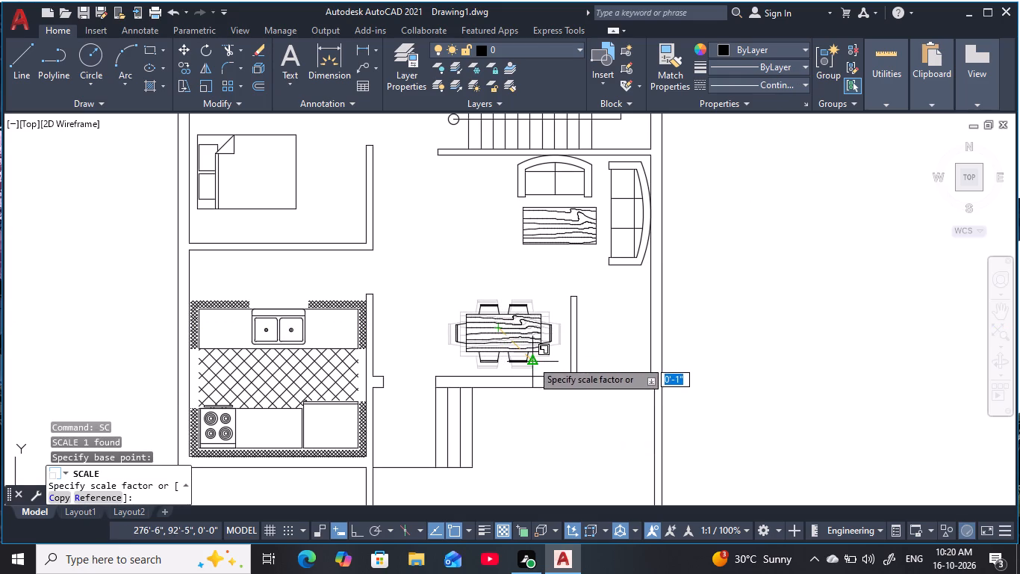
left_click(531, 358)
key("Escape")
key("Escape")
key("Escape")
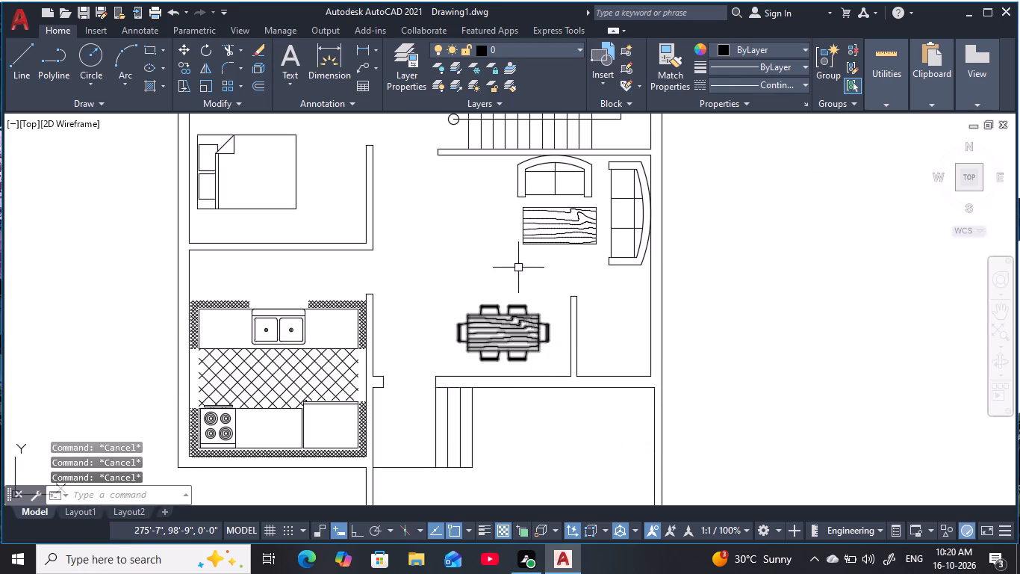
Rotate the long TV cabinet outside the plan by 90° about the middle of its lower edge.
scroll(518, 268, "down", 1)
middle_click_drag(518, 268, 538, 324)
scroll(605, 324, "down", 1)
middle_click_drag(644, 318, 598, 339)
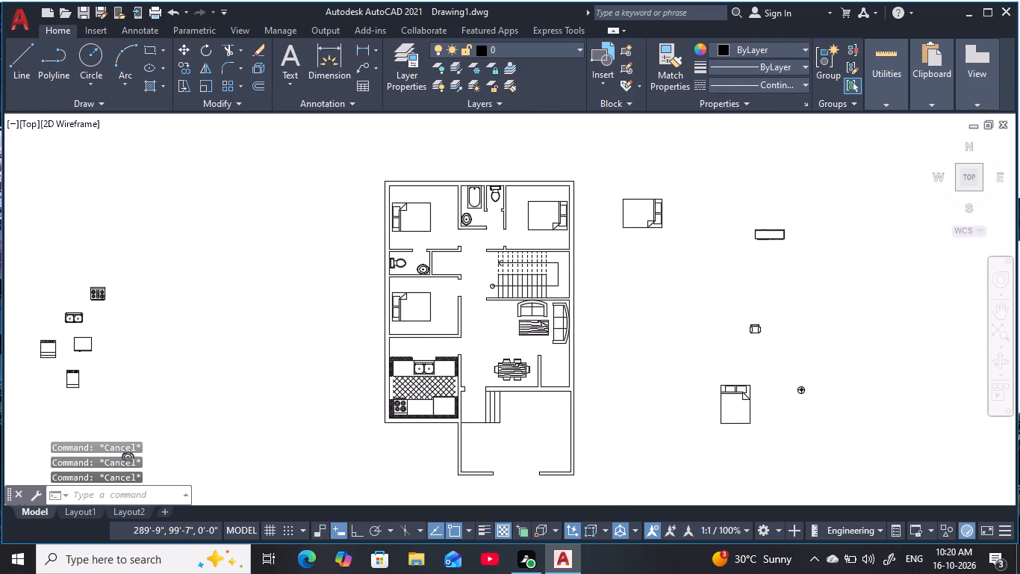
middle_click_drag(598, 339, 603, 337)
scroll(482, 309, "up", 1)
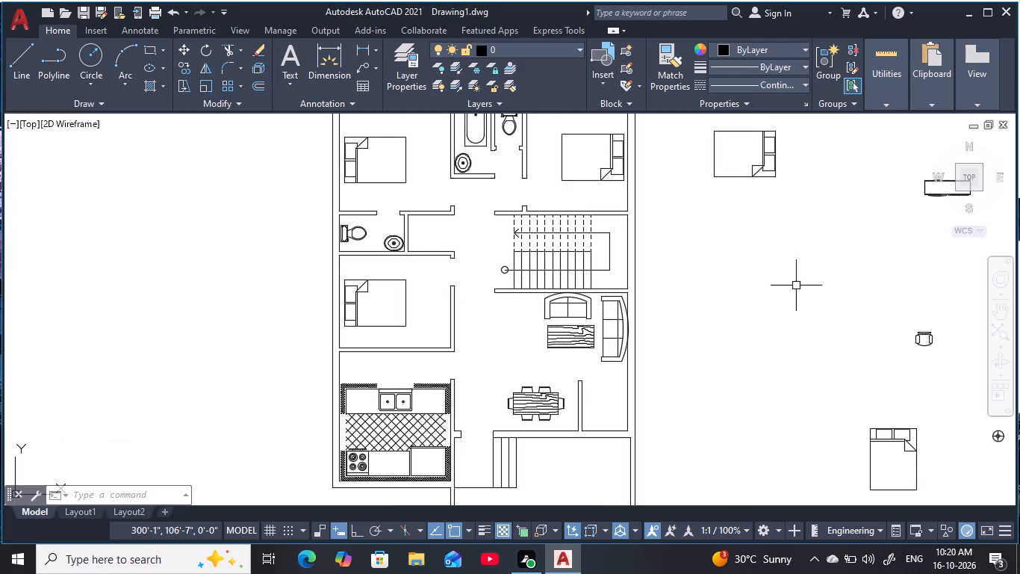
middle_click_drag(918, 229, 687, 254)
left_click(720, 209)
key("r")
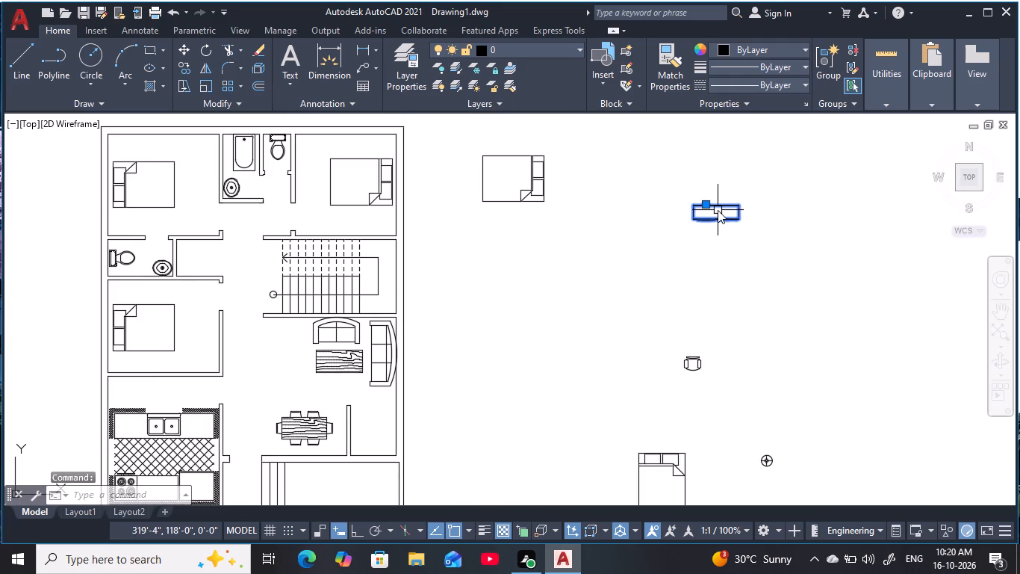
key("o")
key("space")
left_click(715, 223)
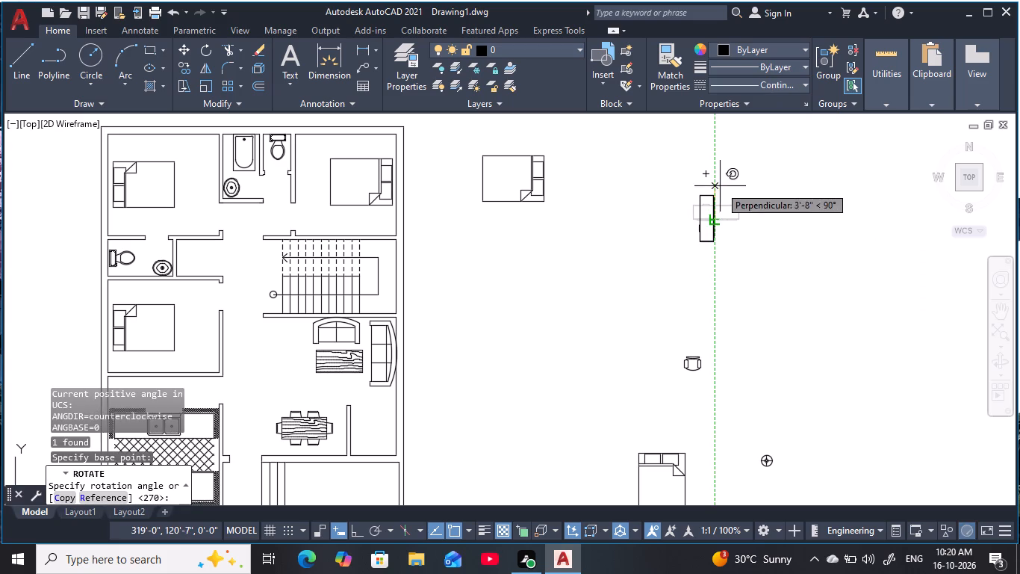
left_click(718, 186)
key("Escape")
key("Escape")
key("Escape")
key("Escape")
key("Escape")
key("Escape")
key("Escape")
Move the rotated TV cabinet into the living area against the lower bedroom's wall, facing the sofas.
left_click(716, 227)
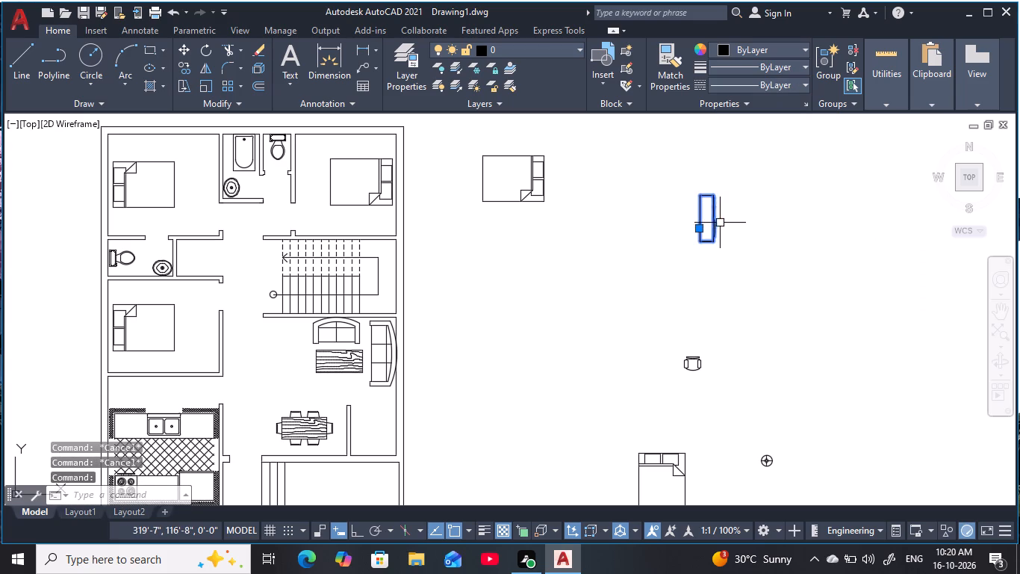
key("m")
key("space")
left_click(717, 225)
middle_click_drag(358, 411, 370, 404)
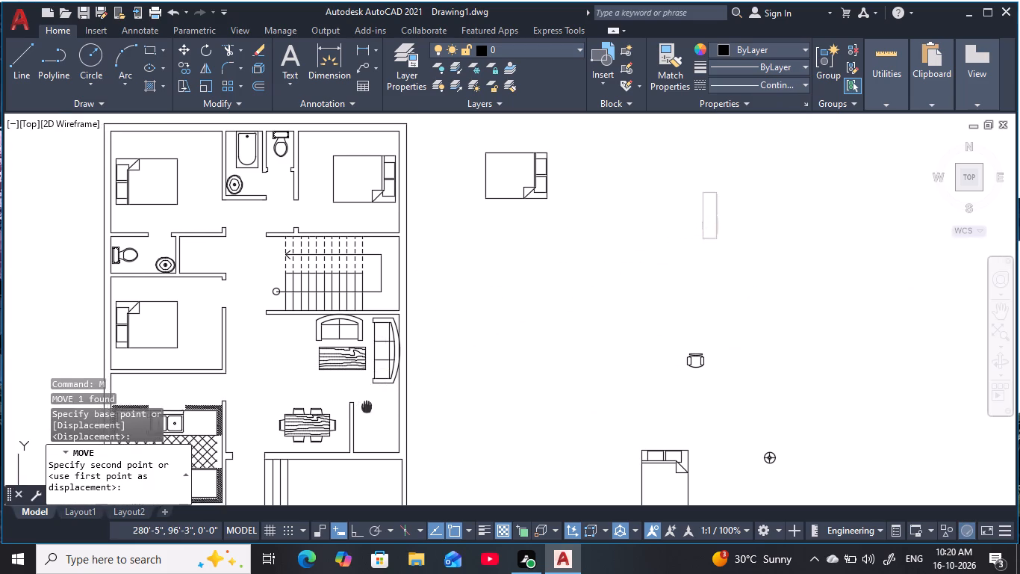
middle_click_drag(370, 404, 423, 390)
scroll(419, 391, "up", 1)
scroll(216, 325, "up", 1)
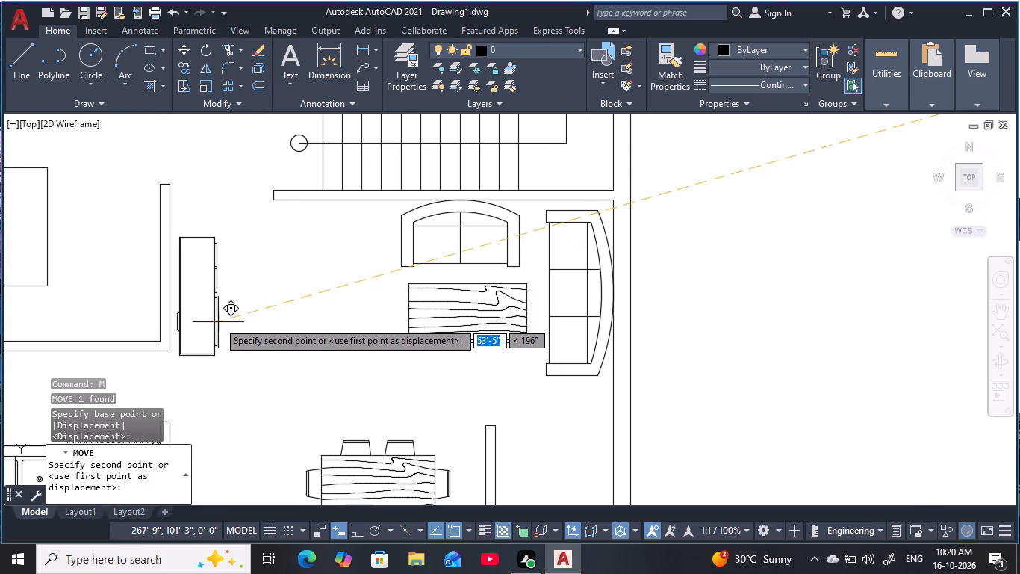
scroll(218, 321, "up", 1)
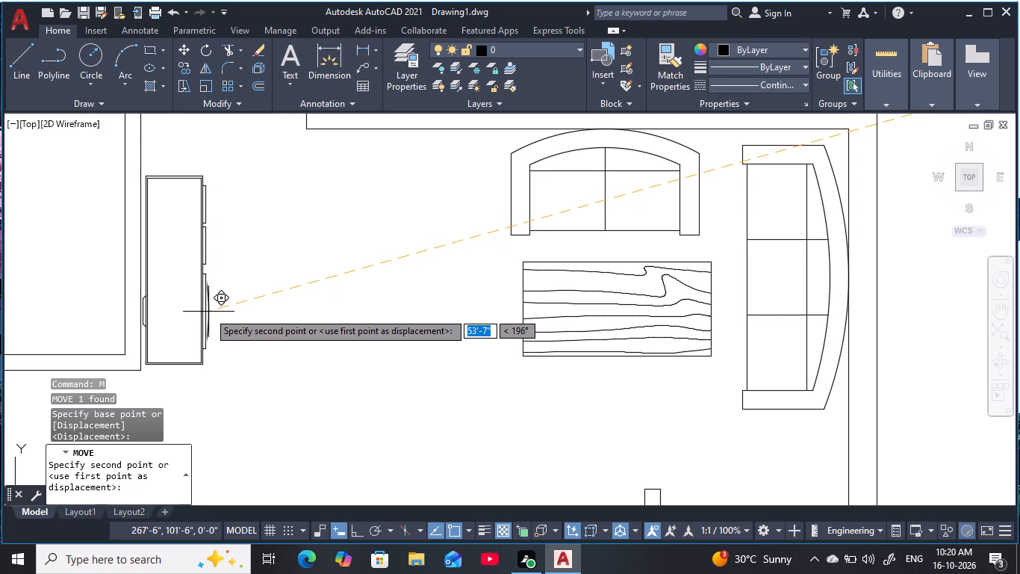
left_click(208, 312)
scroll(278, 312, "down", 3)
middle_click_drag(287, 313, 444, 330)
key("Escape")
key("Escape")
key("Escape")
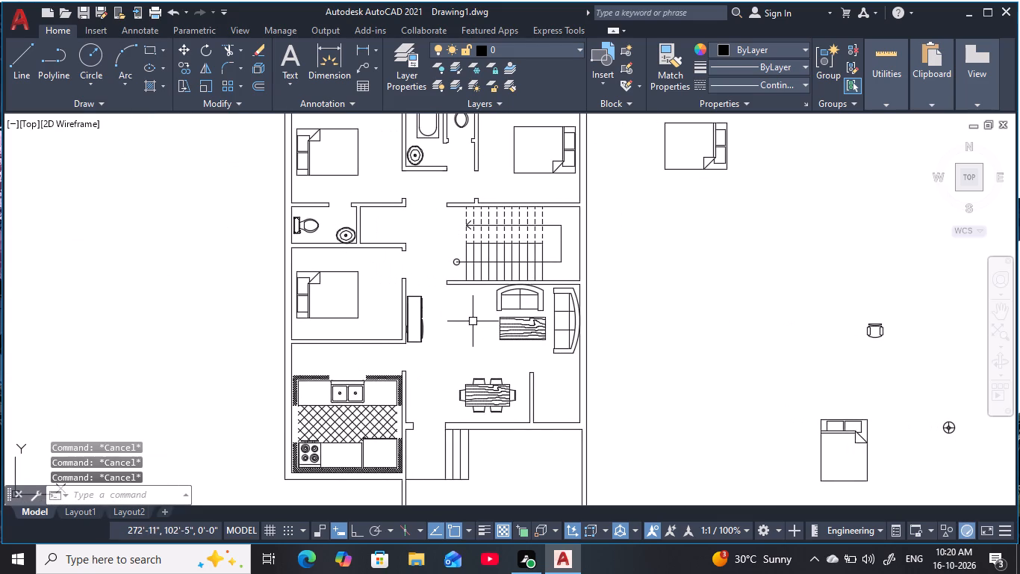
key("Escape")
key("Escape")
key("Escape")
key("Escape")
Review the floor plan's entrance steps, kitchen, living area and bedrooms, along with the unused furniture around it.
middle_click_drag(467, 320, 495, 265)
key("Escape")
key("Escape")
scroll(494, 265, "down", 1)
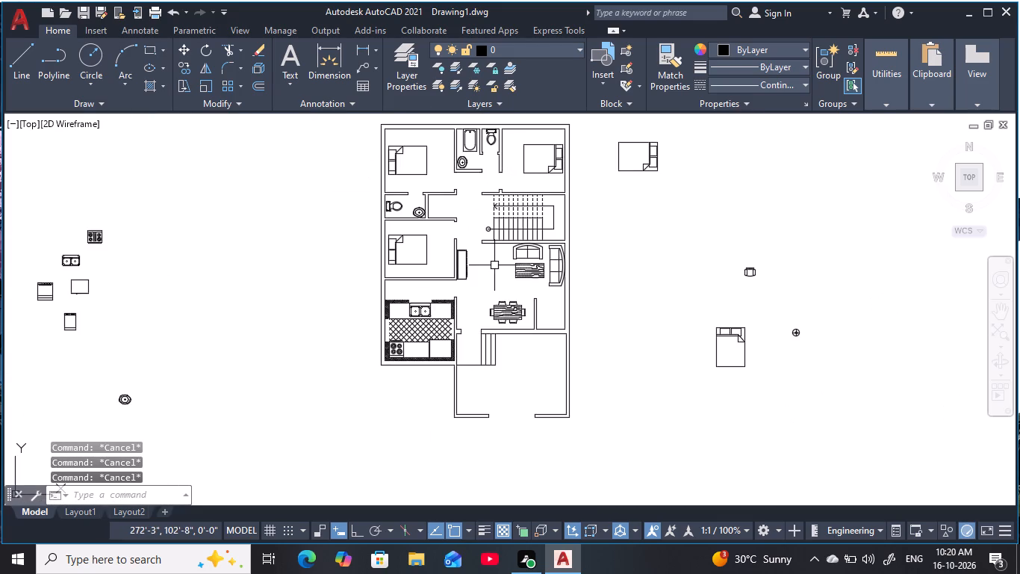
middle_click_drag(476, 311, 484, 261)
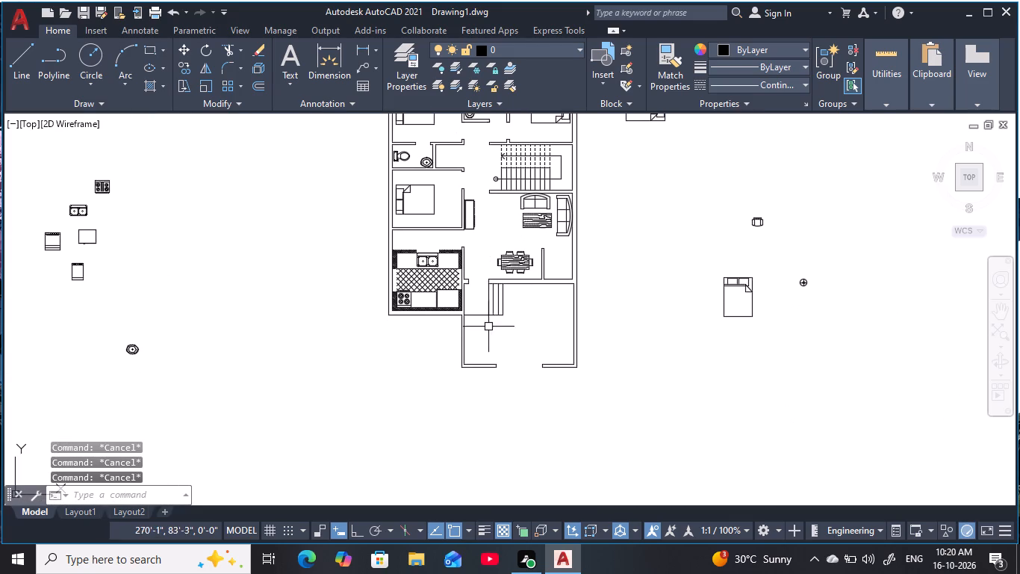
scroll(479, 324, "up", 3)
middle_click_drag(479, 310, 528, 336)
scroll(517, 333, "down", 1)
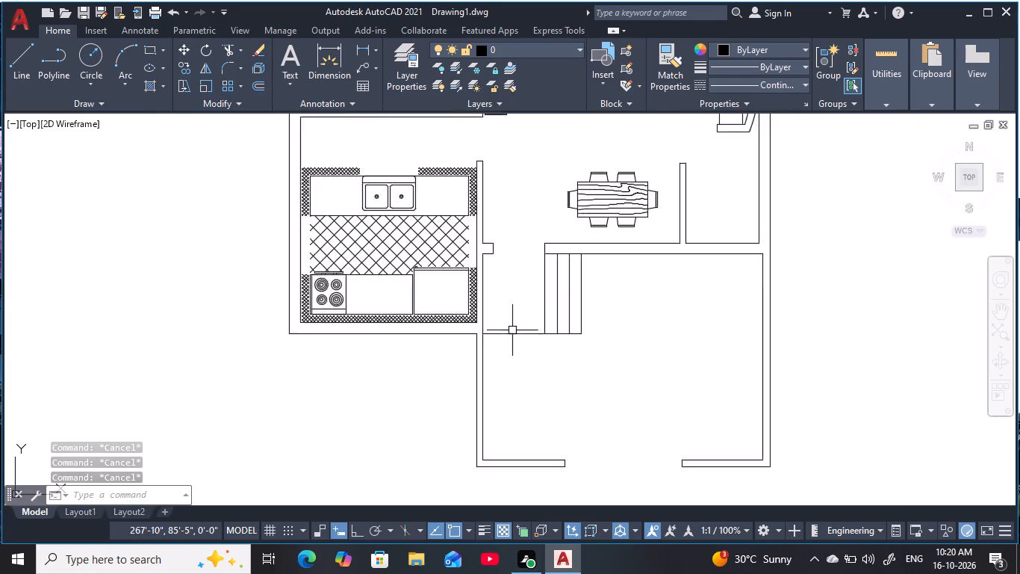
scroll(512, 330, "down", 1)
middle_click_drag(507, 327, 500, 341)
key("Escape")
key("Escape")
scroll(577, 341, "down", 1)
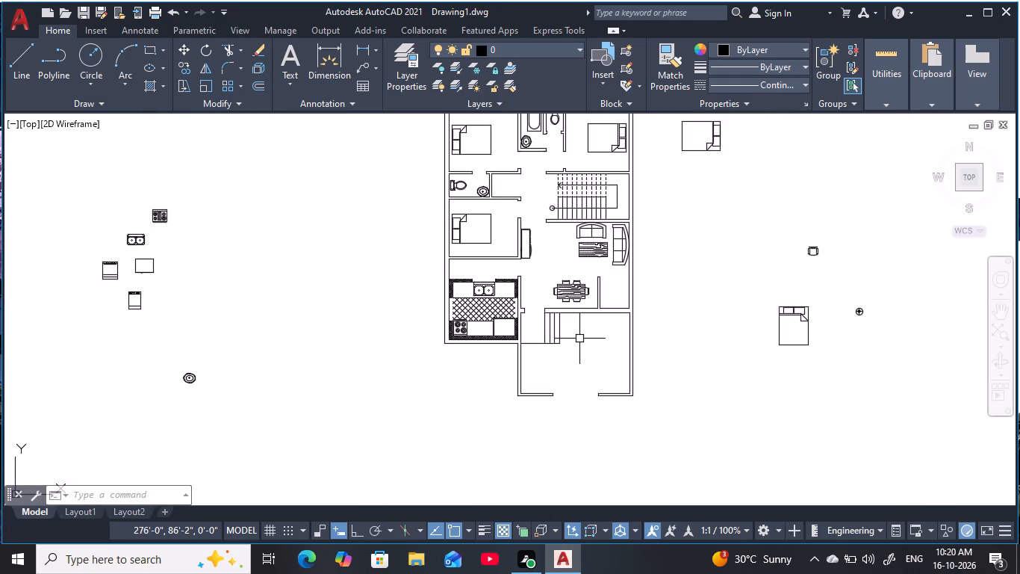
key("Escape")
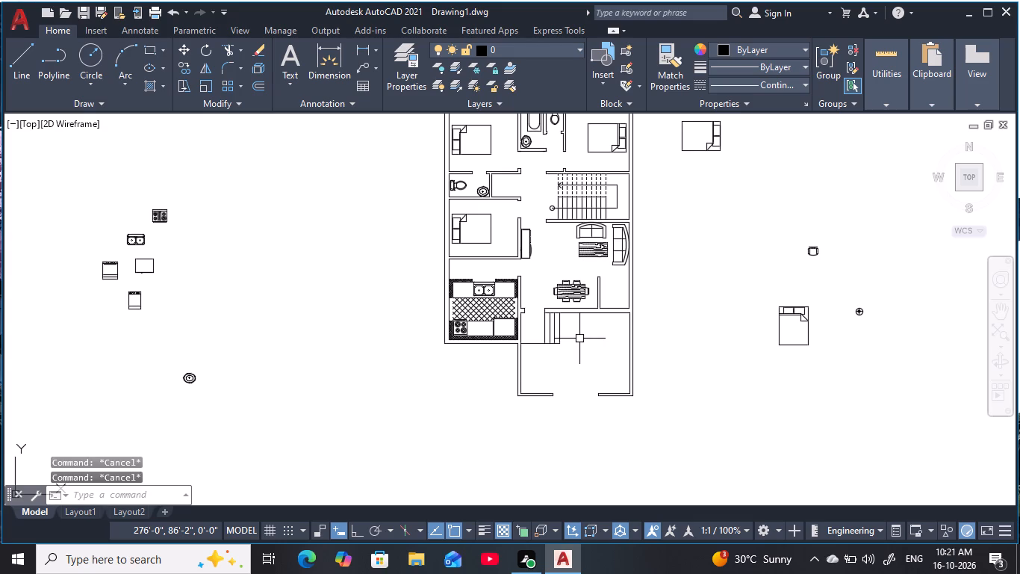
key("Escape")
key("Escape")
key("Escape")
key("Escape")
scroll(595, 296, "down", 1)
middle_click_drag(579, 299, 588, 327)
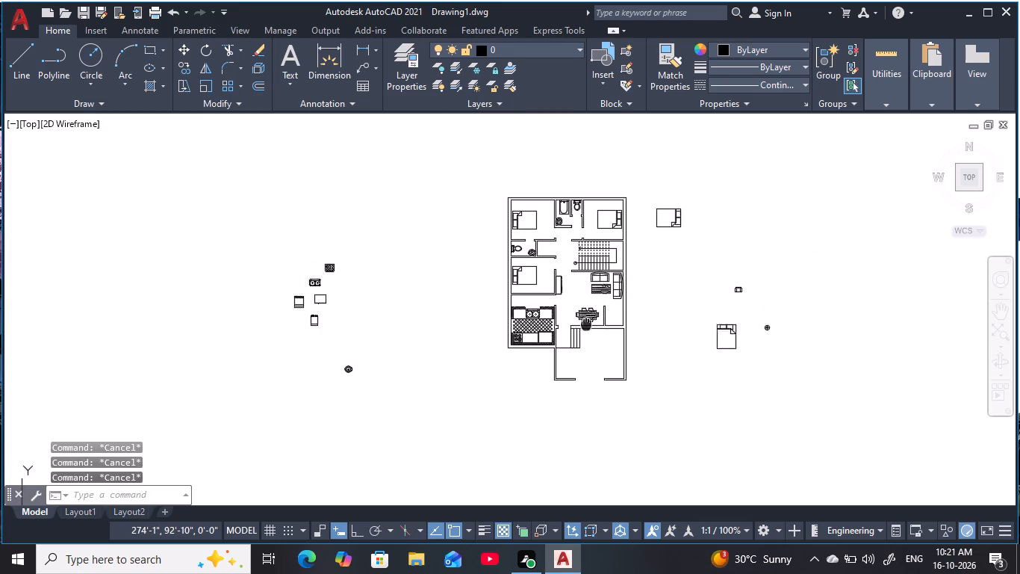
middle_click_drag(588, 327, 588, 333)
scroll(581, 323, "up", 2)
middle_click_drag(570, 343, 572, 409)
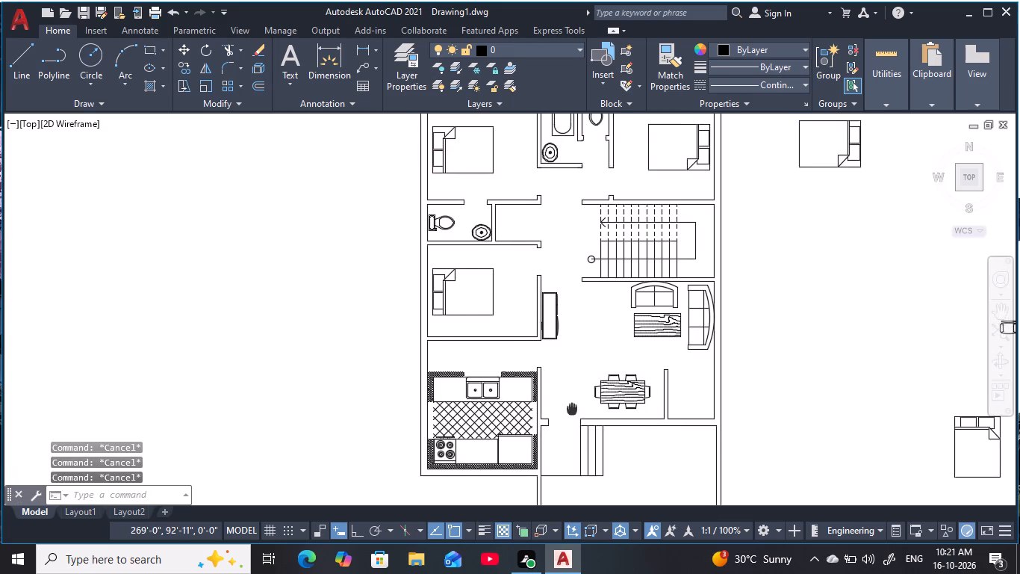
middle_click_drag(572, 409, 573, 409)
scroll(573, 407, "down", 1)
key("Escape")
key("Escape")
key("Escape")
key("Escape")
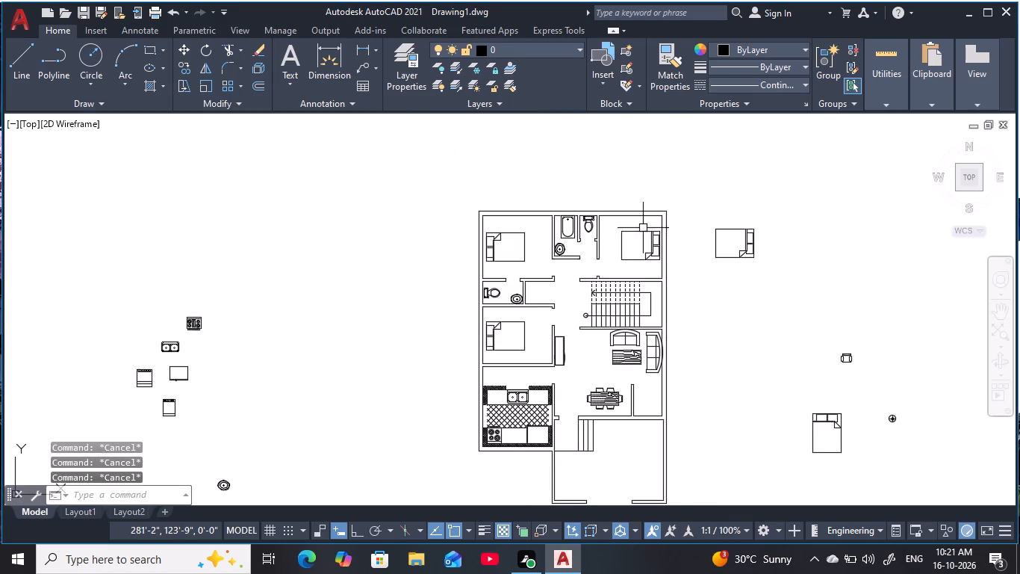
Draw a 1' by 1' rectangle as a bedside table just above the bed in the upper-right bedroom.
scroll(643, 227, "up", 2)
middle_click_drag(650, 227, 586, 227)
key("Escape")
key("Escape")
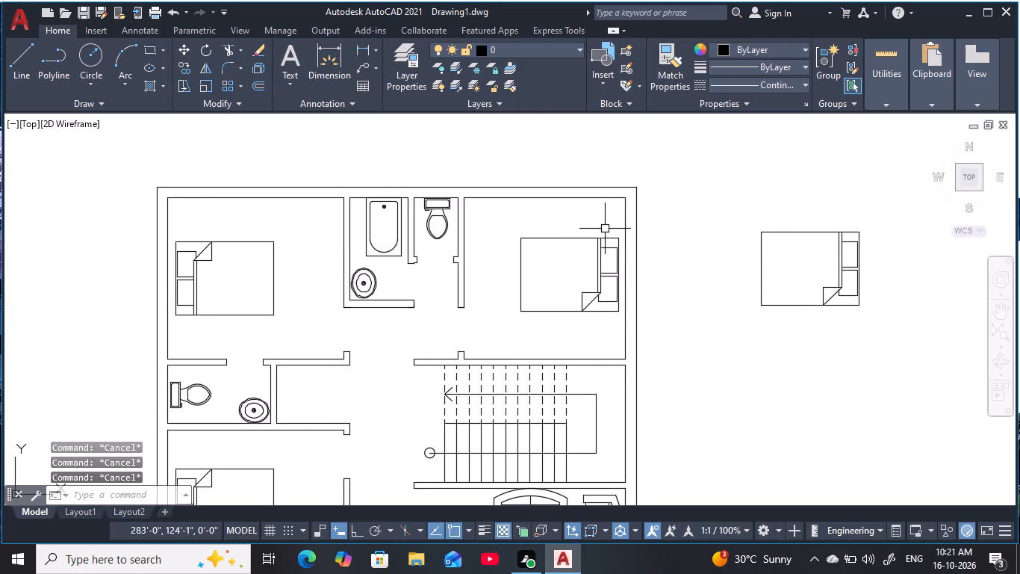
key("Escape")
scroll(606, 227, "up", 1)
key("Escape")
middle_click_drag(606, 227, 608, 247)
key("Escape")
key("Escape")
scroll(609, 247, "up", 1)
type("REC")
key("space")
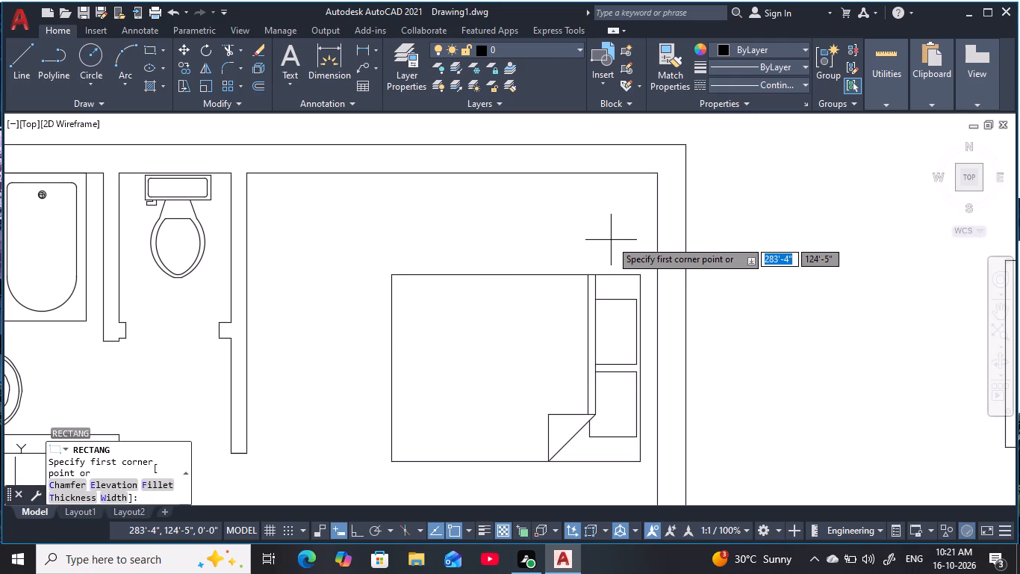
left_click(594, 203)
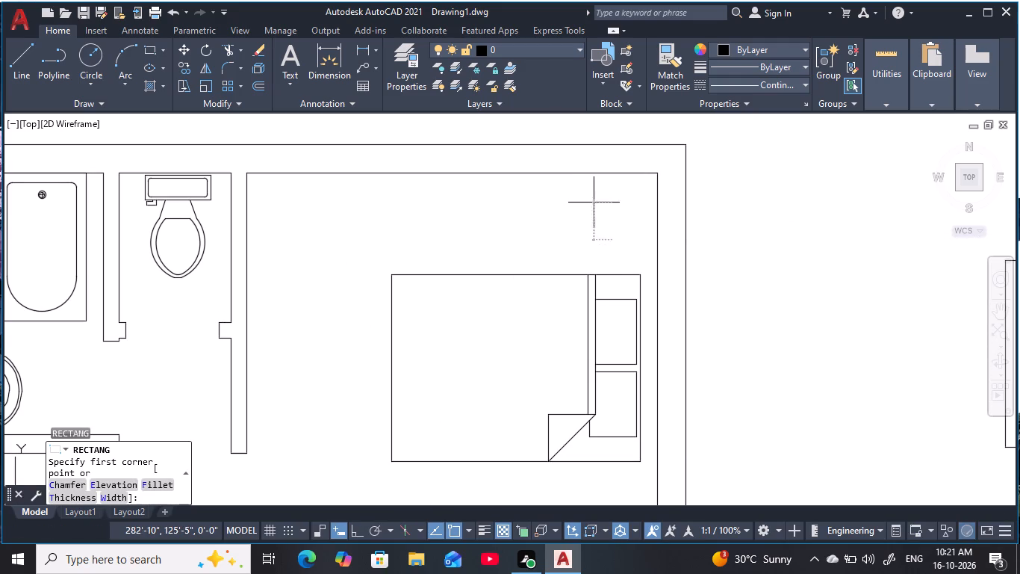
key("d")
key("space")
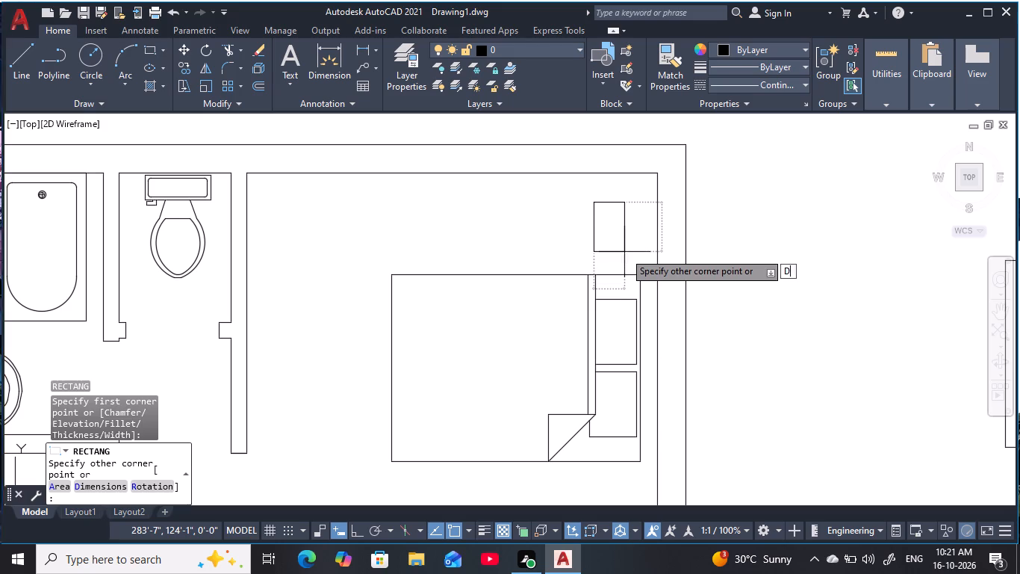
key("1")
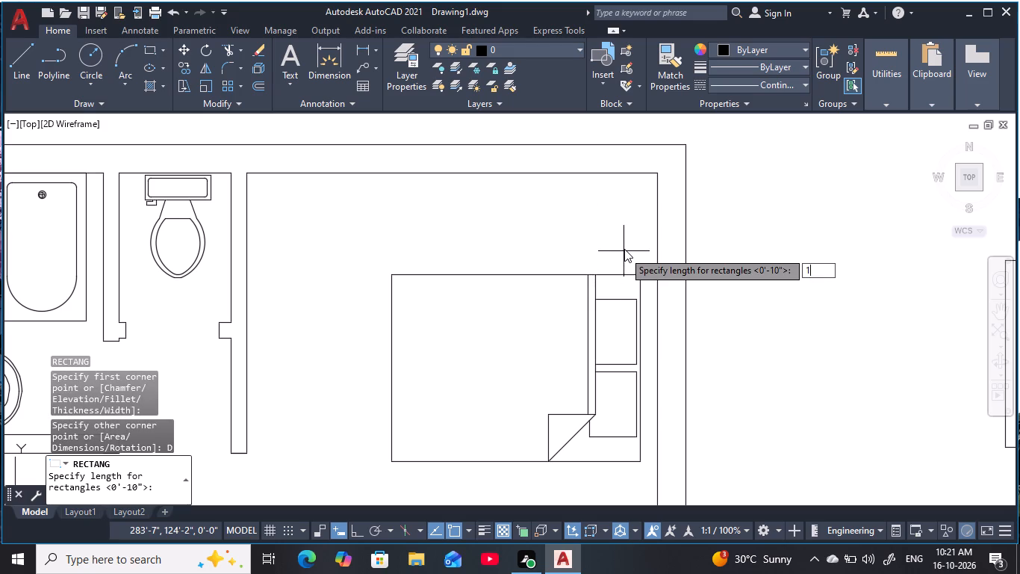
type("' 1")
type("'")
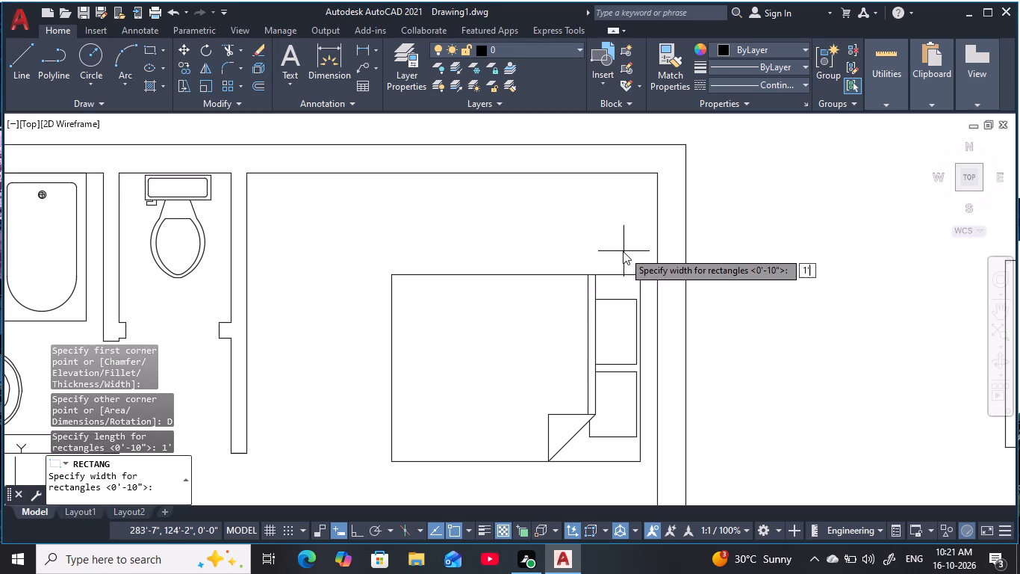
key("space")
left_click(626, 262)
key("Escape")
key("Escape")
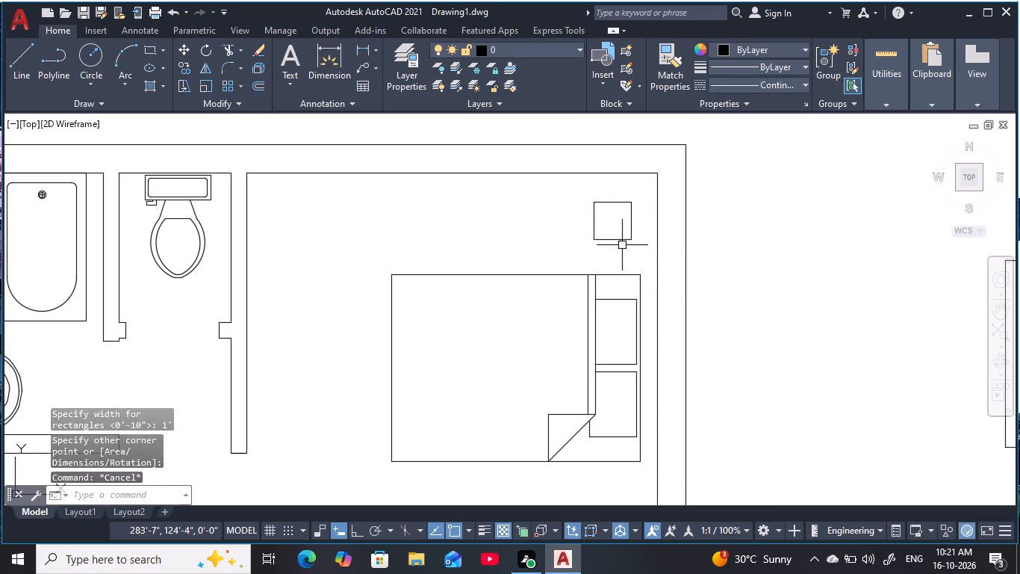
key("Escape")
key("Escape")
key("Escape")
Offset the bedside table's square outward by 2".
left_click(624, 242)
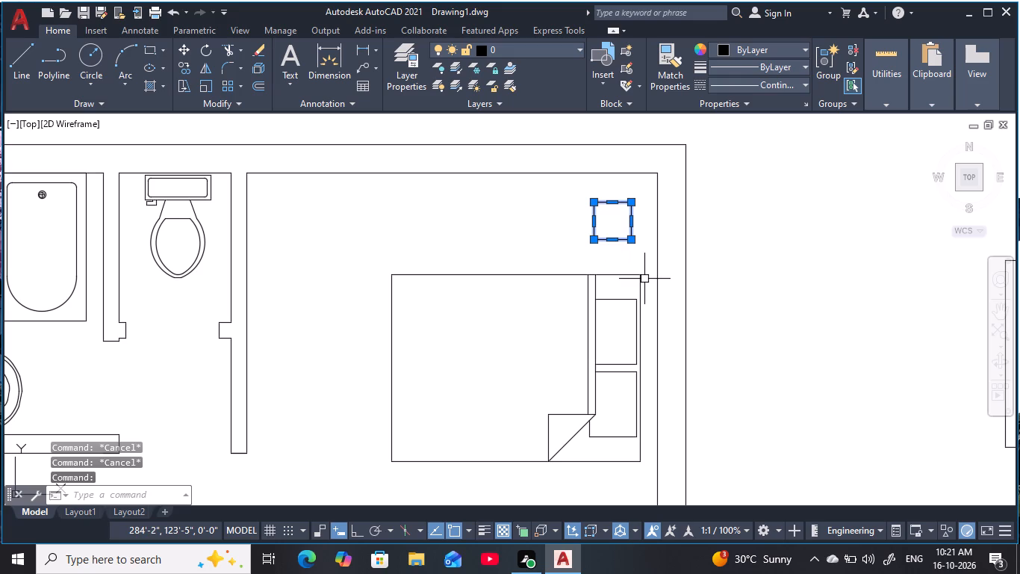
type("O")
key("space")
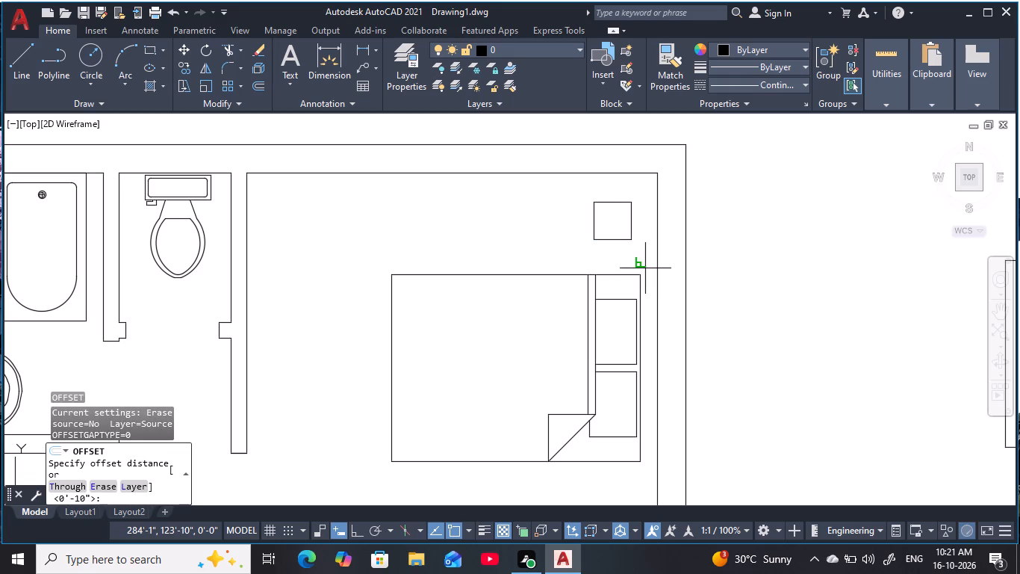
key("2")
key("space")
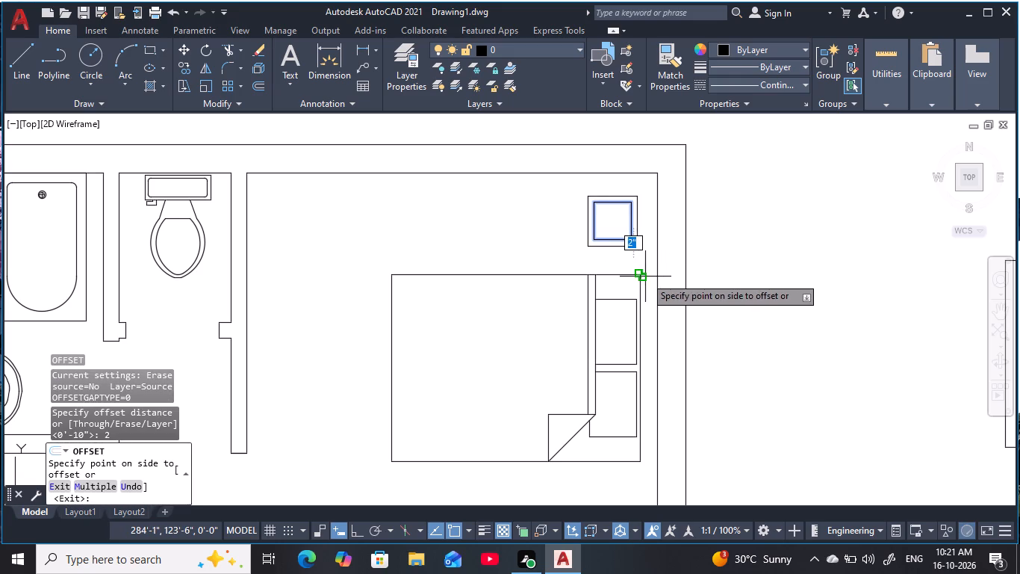
left_click(645, 277)
key("Escape")
key("Escape")
key("Escape")
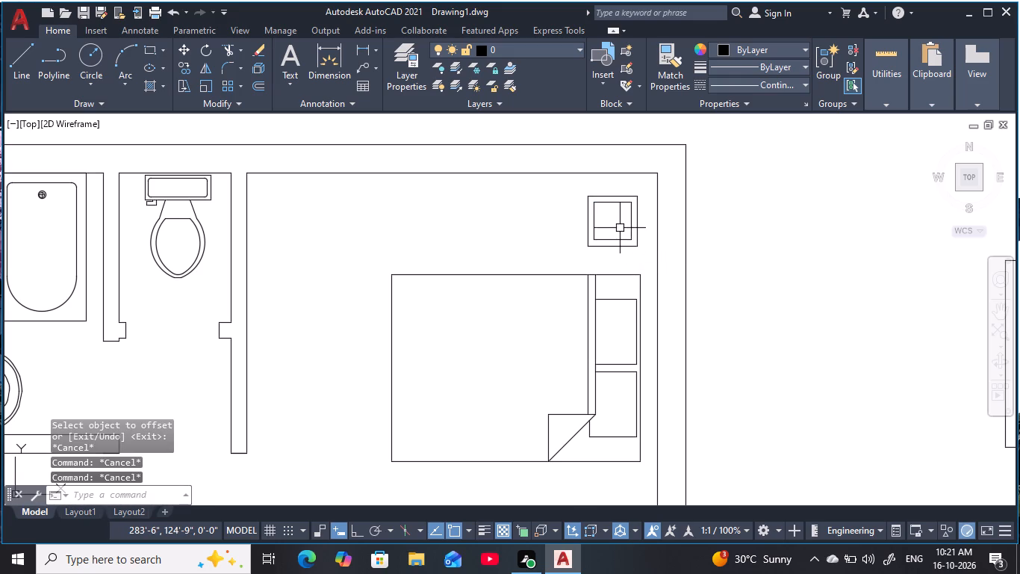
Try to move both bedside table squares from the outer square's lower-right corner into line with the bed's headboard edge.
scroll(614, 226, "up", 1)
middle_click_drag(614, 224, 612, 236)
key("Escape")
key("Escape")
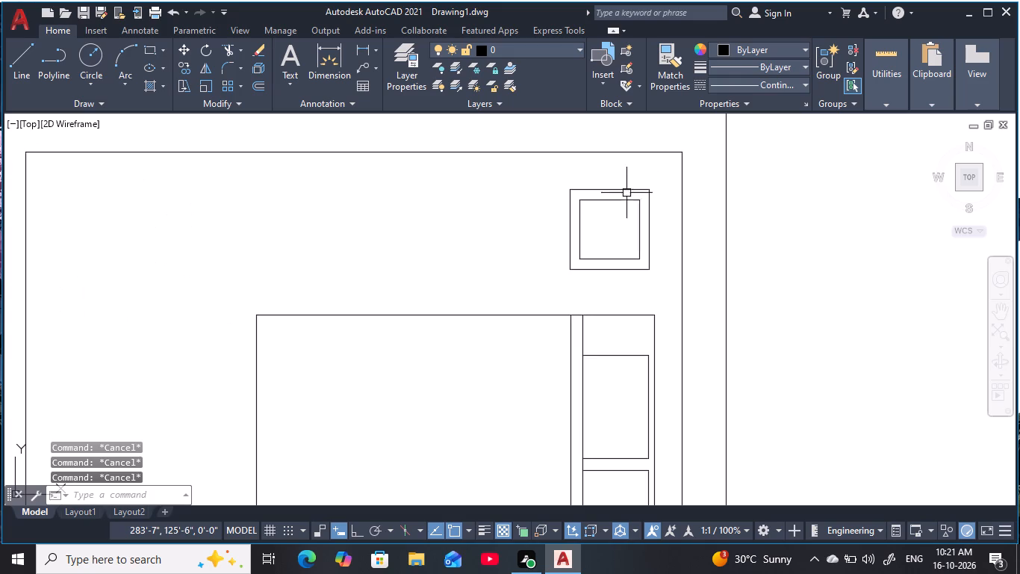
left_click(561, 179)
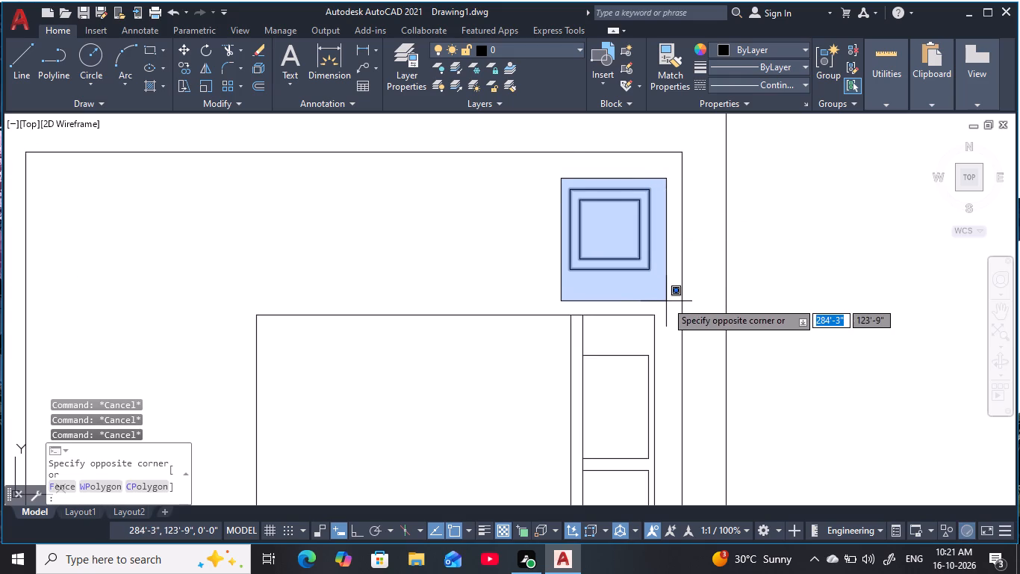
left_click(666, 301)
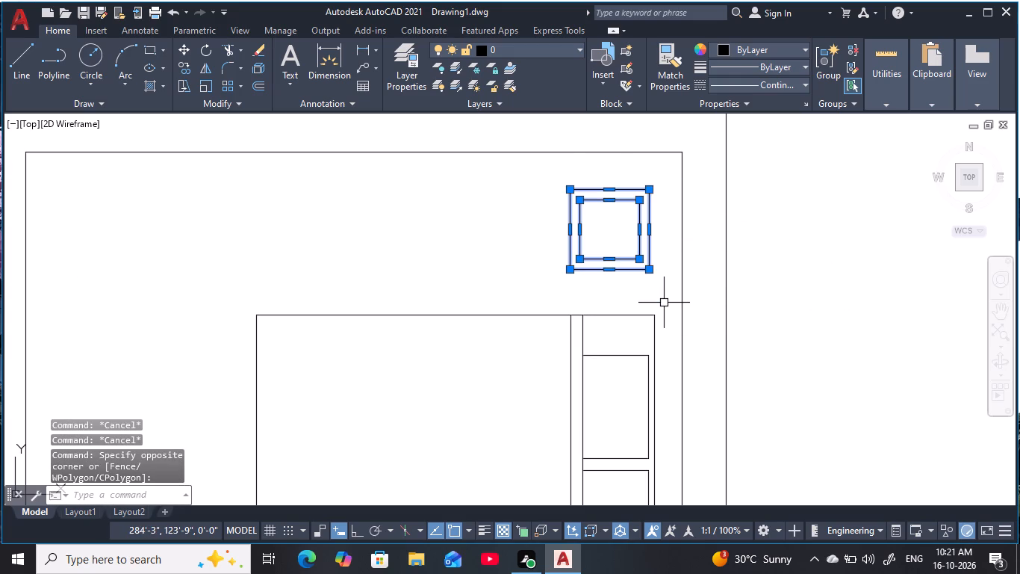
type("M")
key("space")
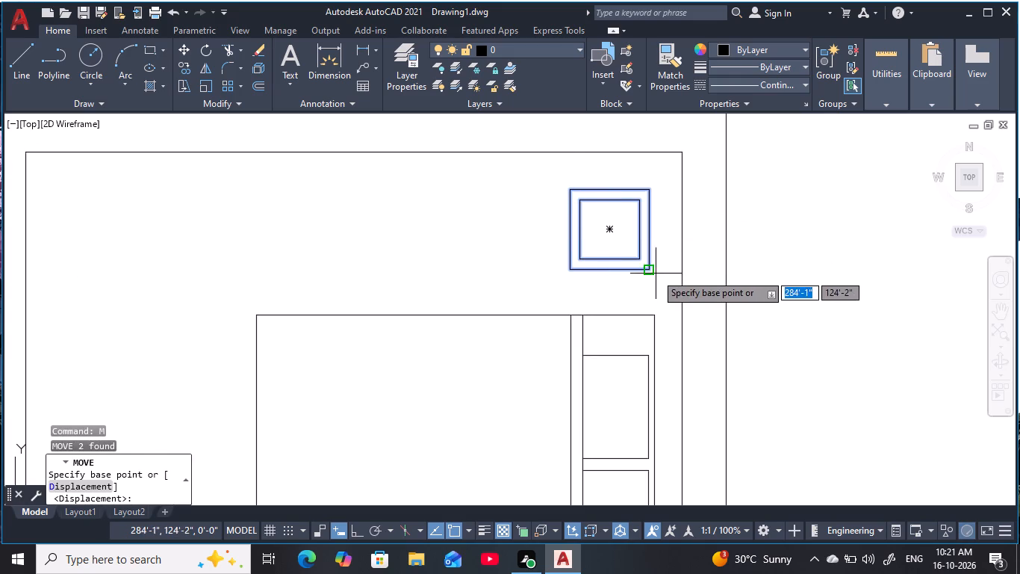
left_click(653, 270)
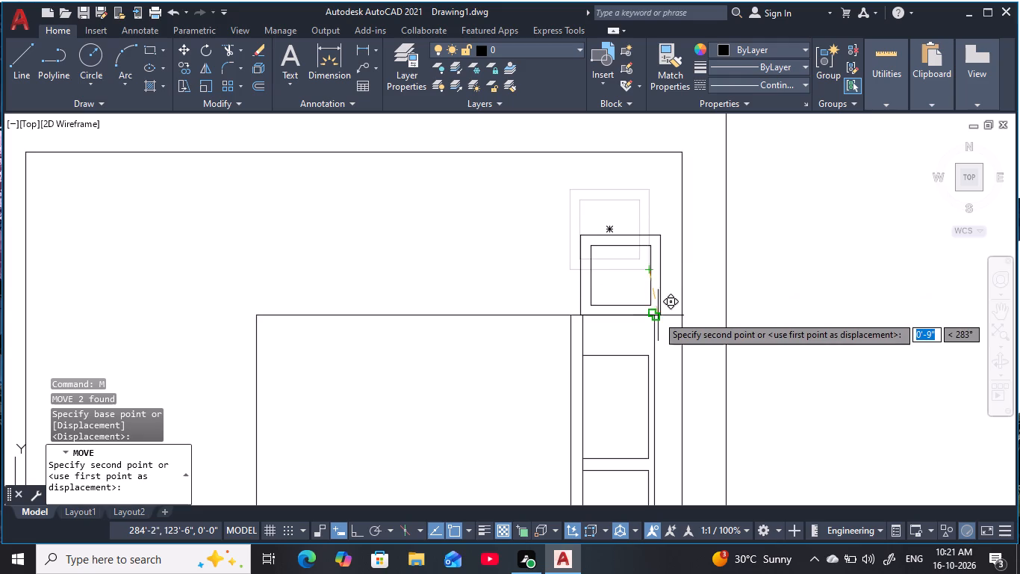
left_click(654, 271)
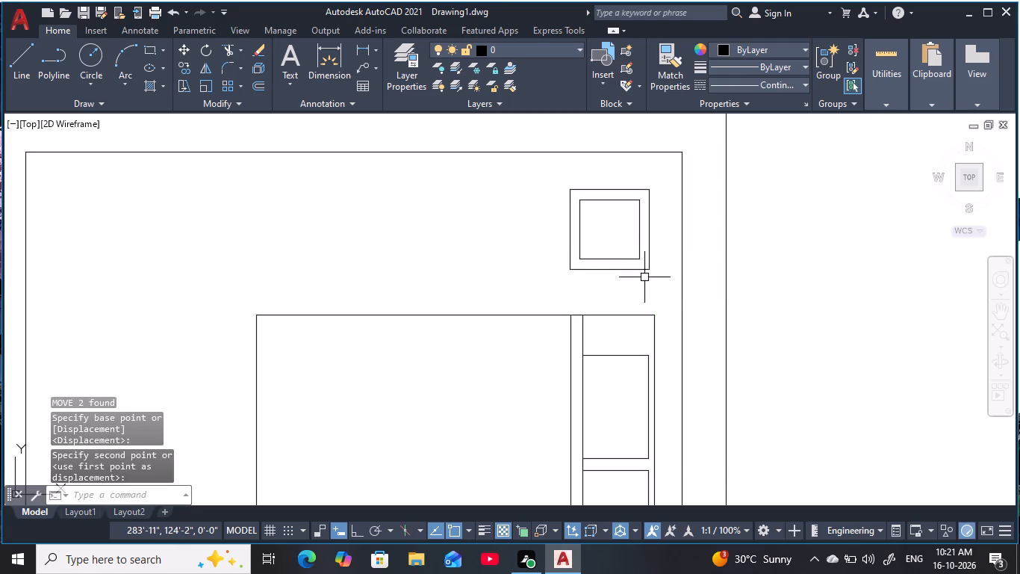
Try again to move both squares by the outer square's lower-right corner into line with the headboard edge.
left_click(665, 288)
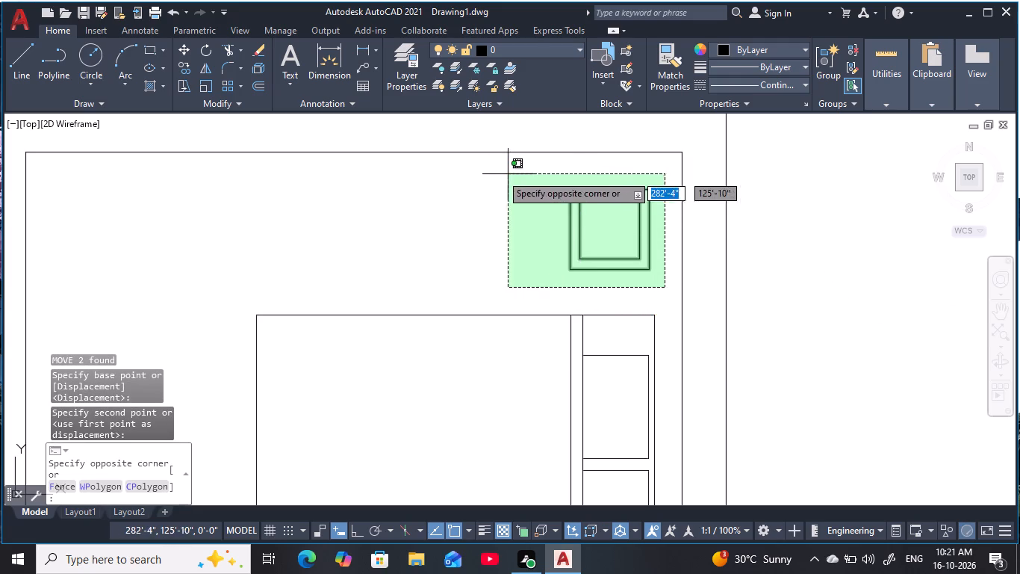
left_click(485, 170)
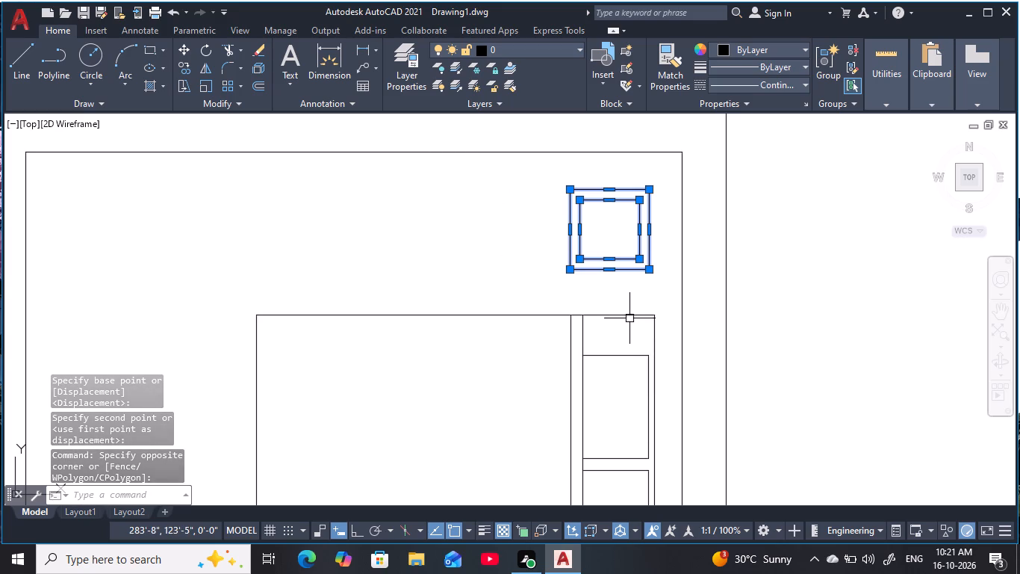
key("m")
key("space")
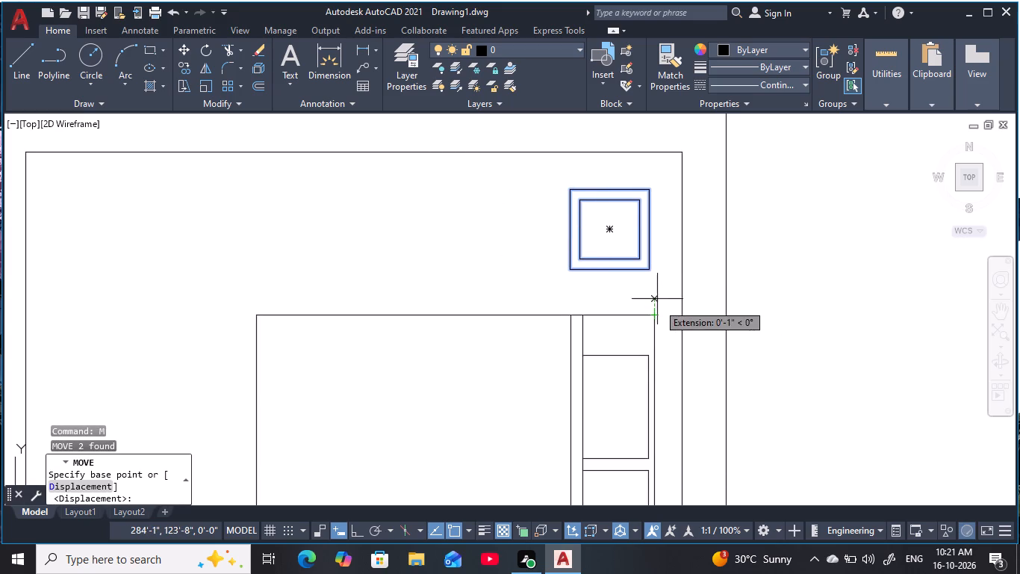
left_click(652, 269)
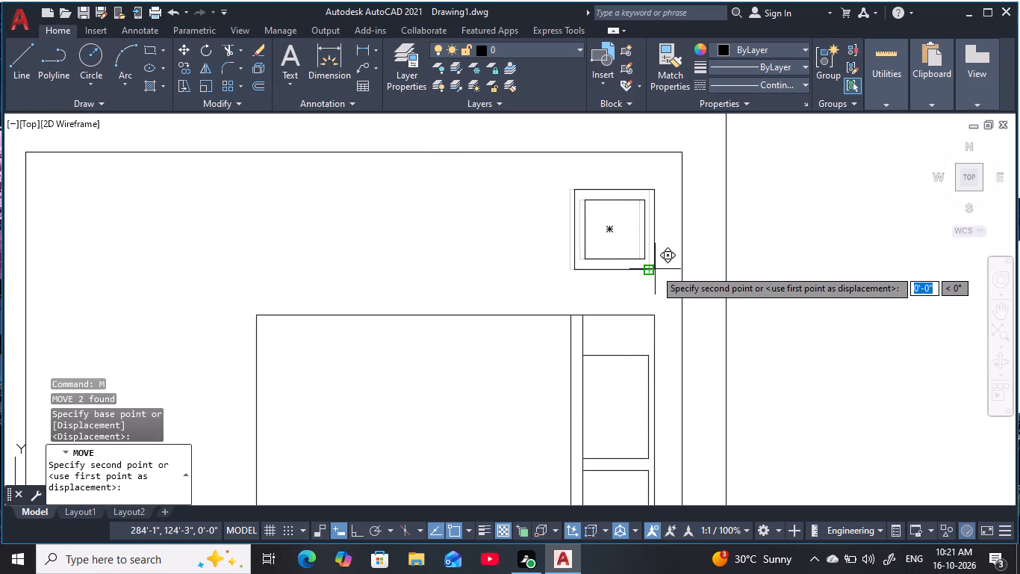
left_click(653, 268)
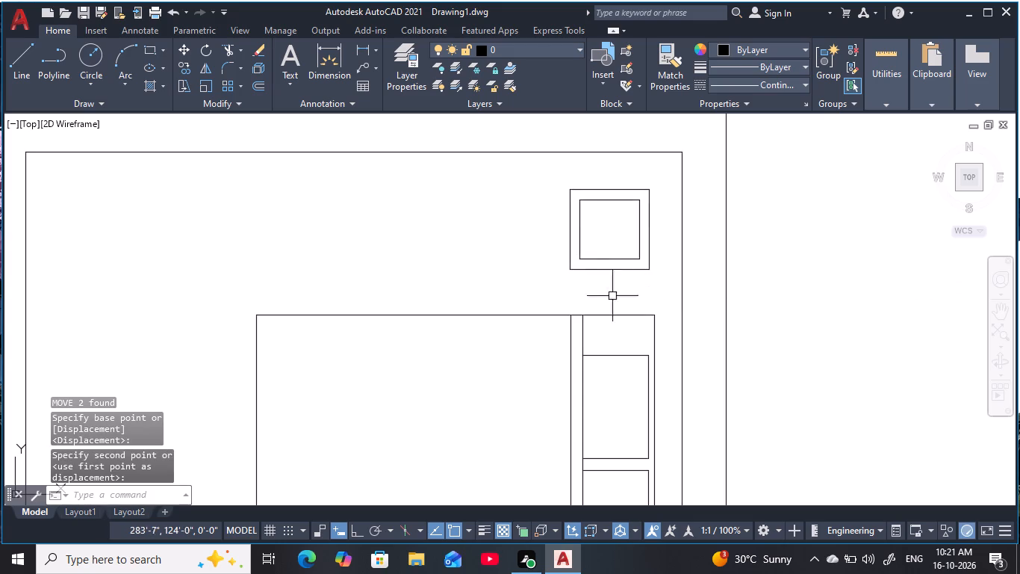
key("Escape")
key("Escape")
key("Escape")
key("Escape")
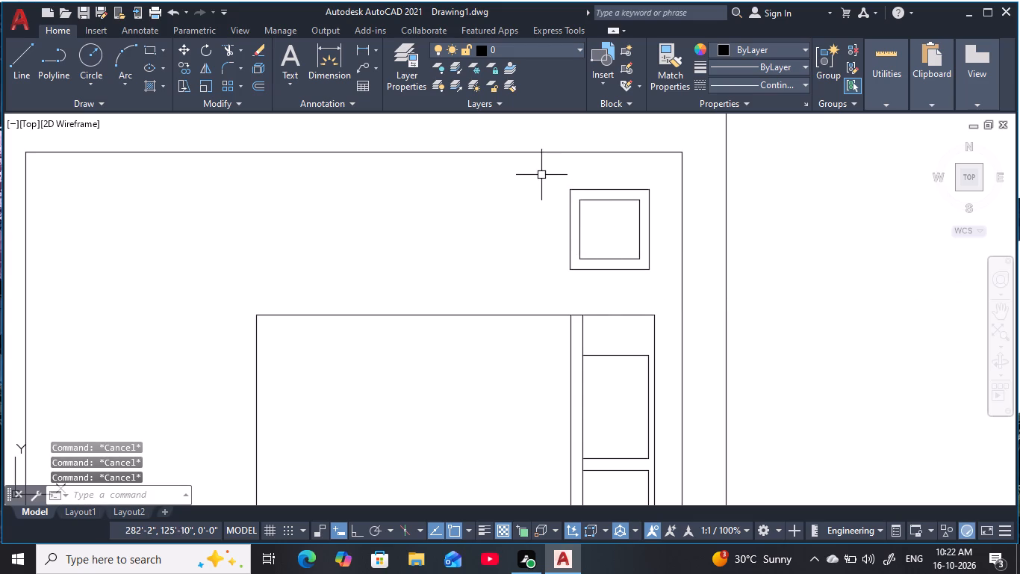
Draw diagonal lines joining the outer and inner squares at the bedside table's two left corners.
key("l")
key("space")
scroll(630, 208, "up", 2)
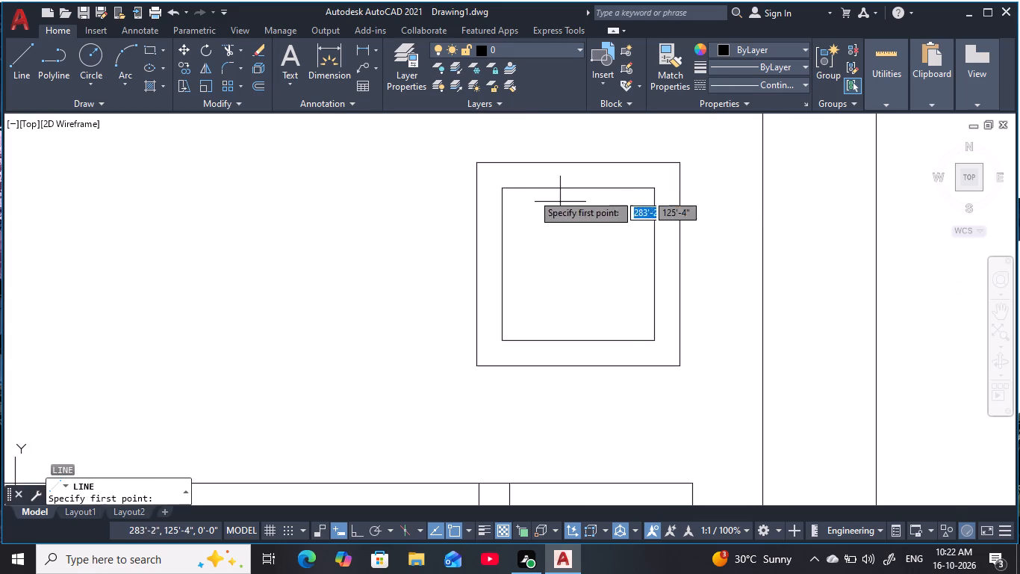
left_click(474, 164)
left_click(502, 187)
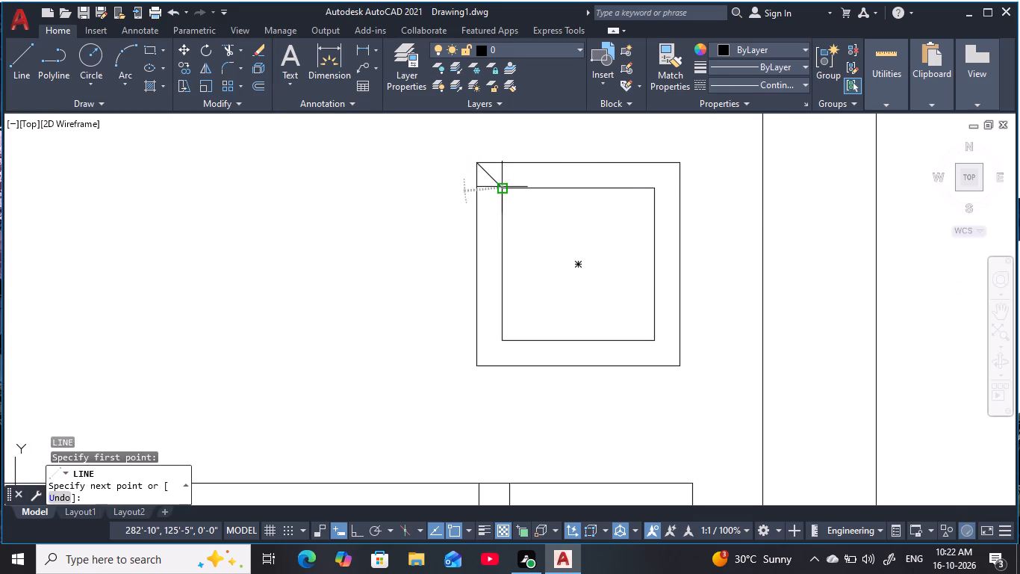
key("space")
key("space")
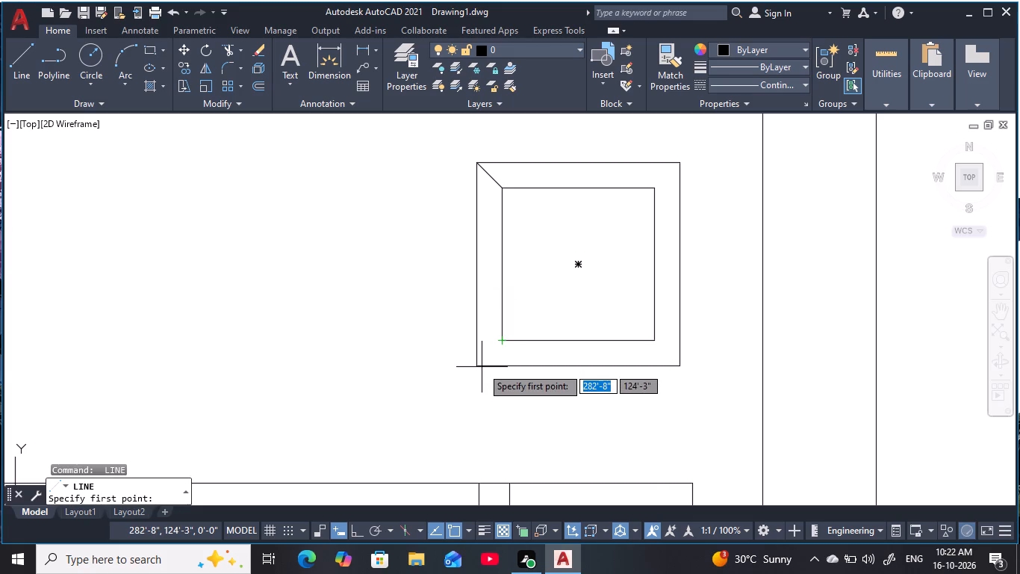
left_click(480, 368)
left_click(503, 341)
key("space")
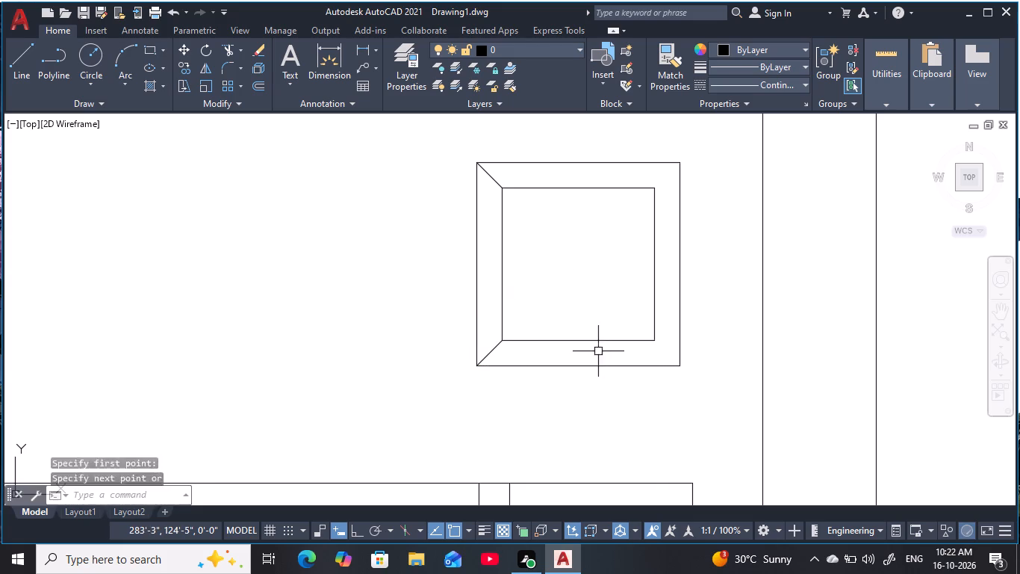
Draw diagonal lines joining the outer and inner squares at the bedside table's two right corners.
key("space")
left_click(678, 368)
left_click(654, 337)
key("space")
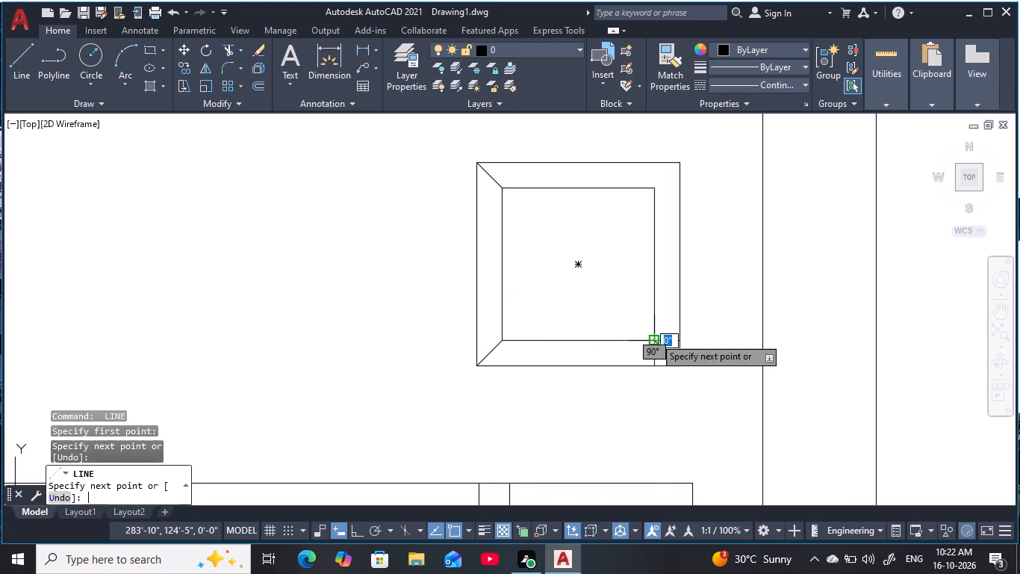
key("space")
left_click(654, 190)
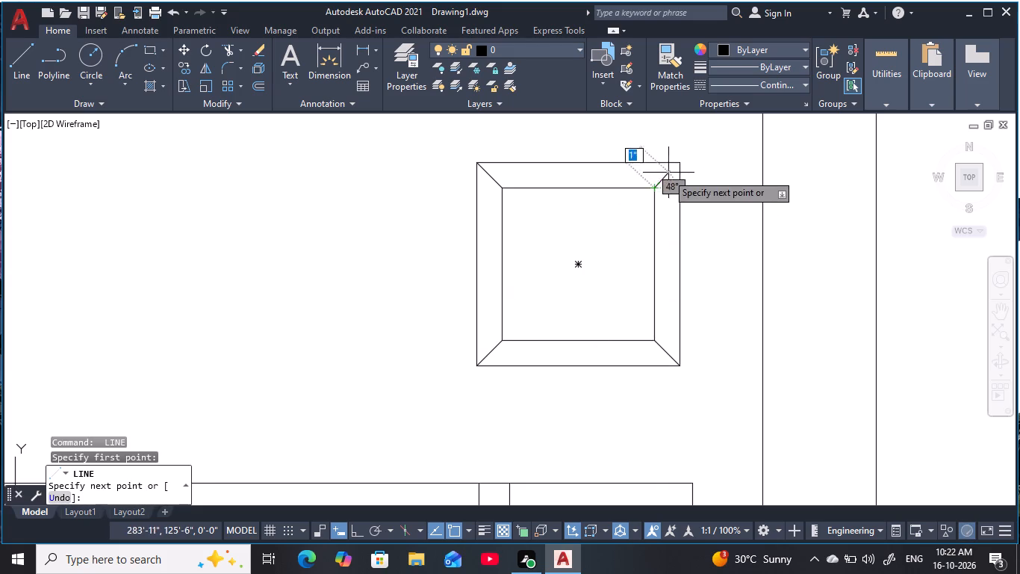
left_click(677, 169)
key("space")
key("space")
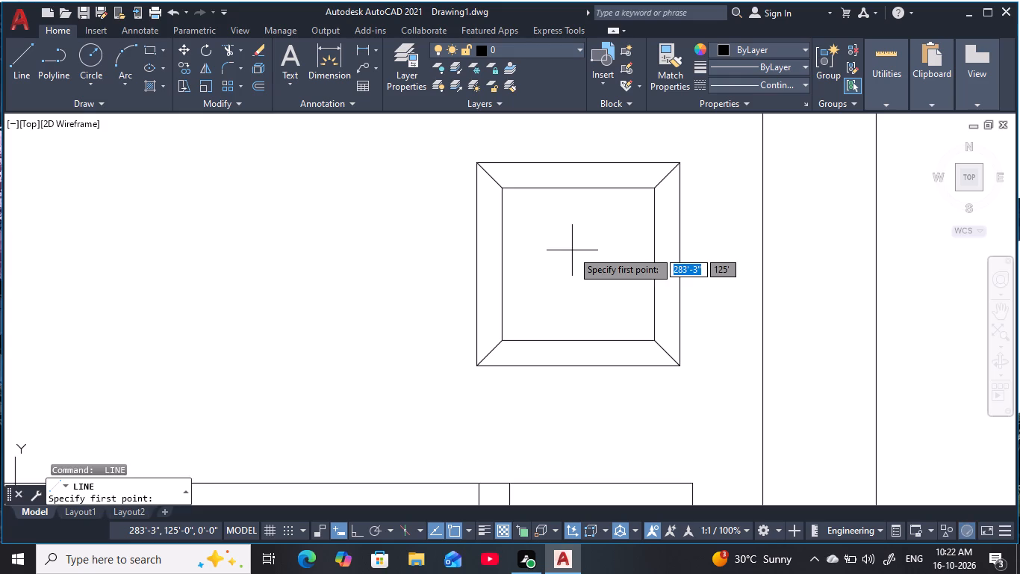
key("Escape")
key("Escape")
key("Escape")
key("Escape")
Draw a circle of about 3" radius centred in the bedside table.
type("C")
key("space")
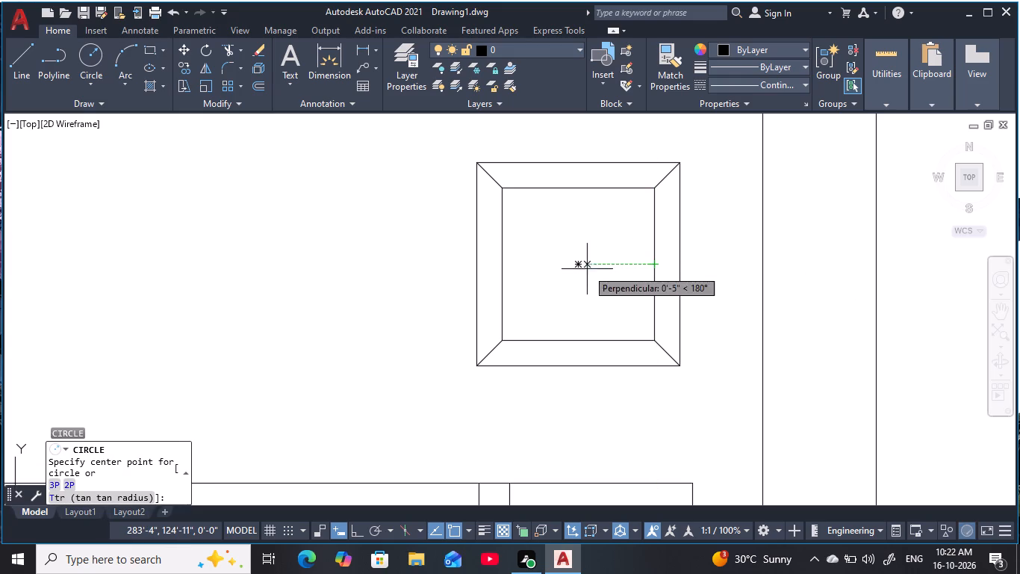
left_click(582, 262)
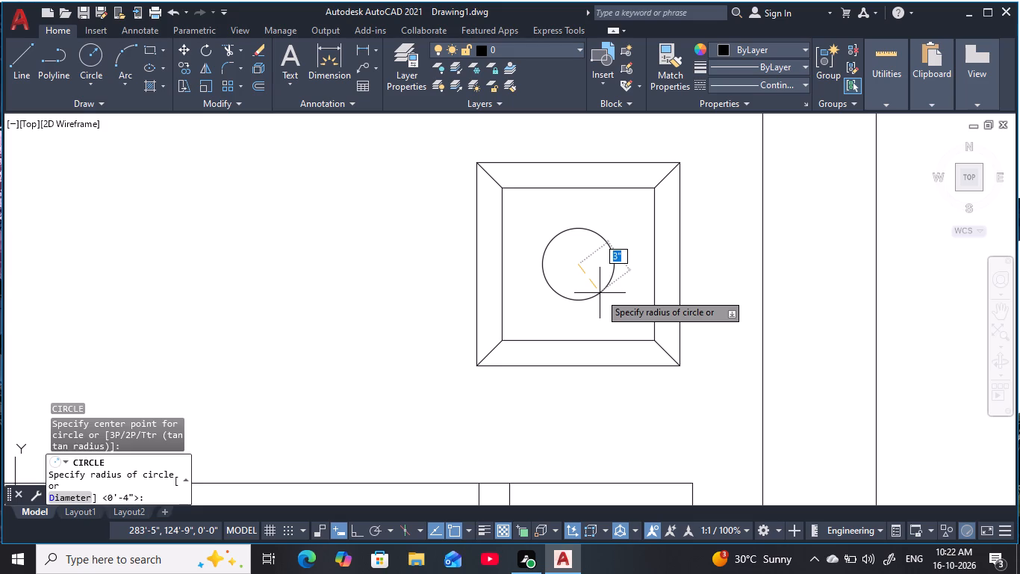
left_click(600, 293)
key("Escape")
key("Escape")
key("Escape")
key("Escape")
key("Escape")
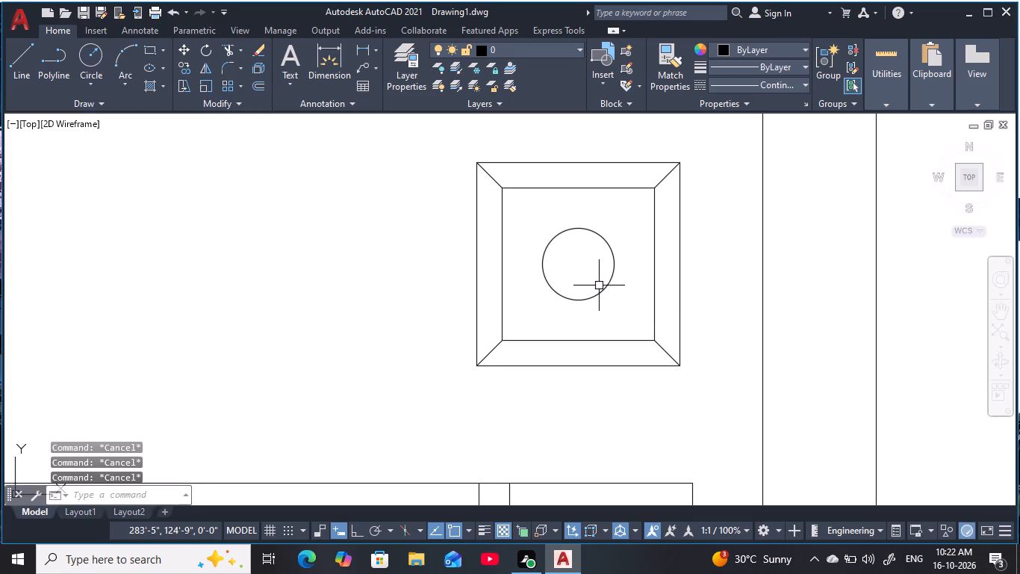
Offset the bedside table's circle inward by 1".
key("o")
key("space")
type("1")
key("space")
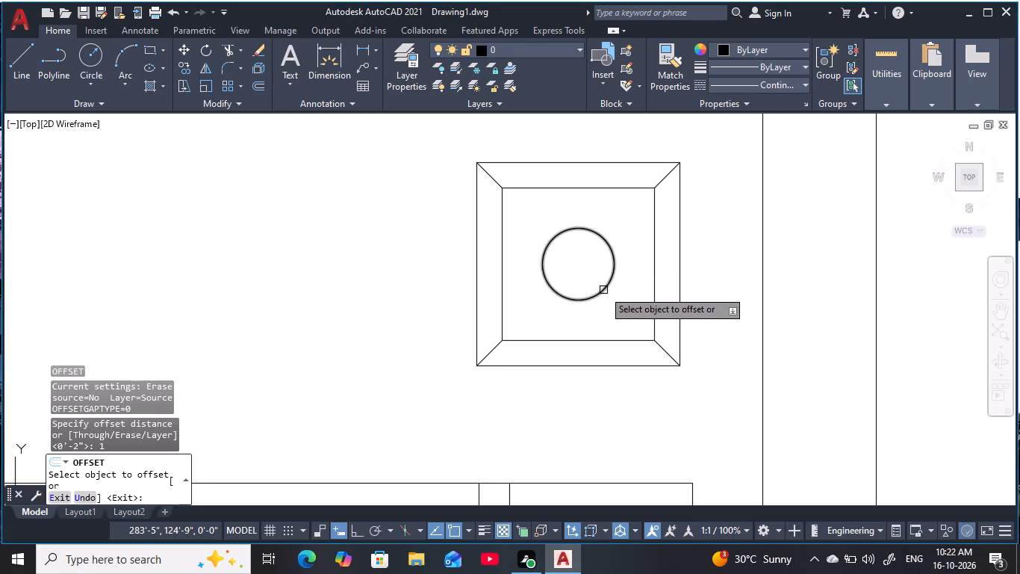
left_click(603, 290)
left_click(580, 273)
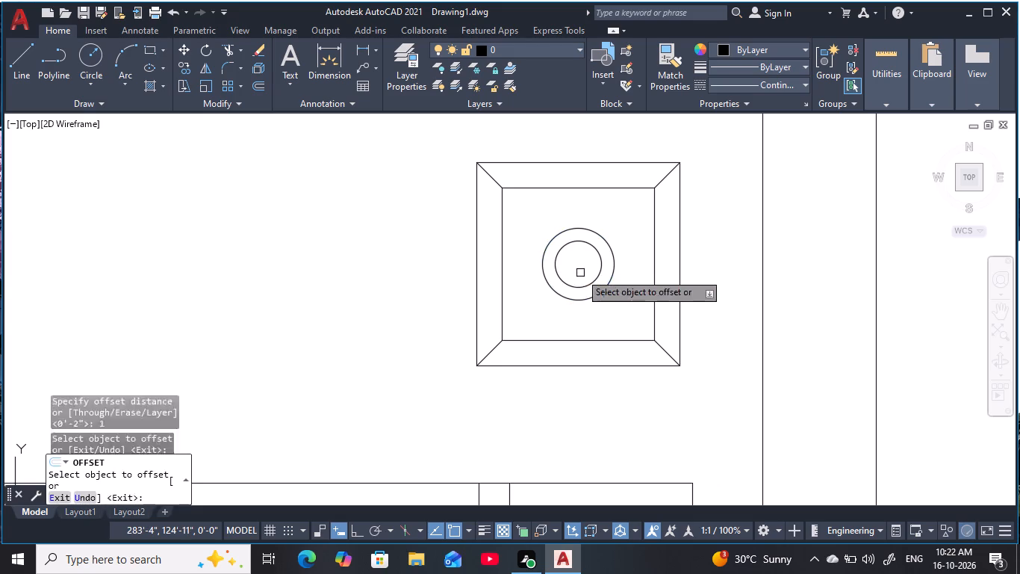
Copy the complete bedside table straight down about 7'-7" to the other side of the north-east bedroom's bed.
key("Escape")
key("Escape")
scroll(594, 259, "down", 2)
middle_click_drag(597, 259, 603, 268)
key("Escape")
key("Escape")
key("Escape")
left_click(528, 215)
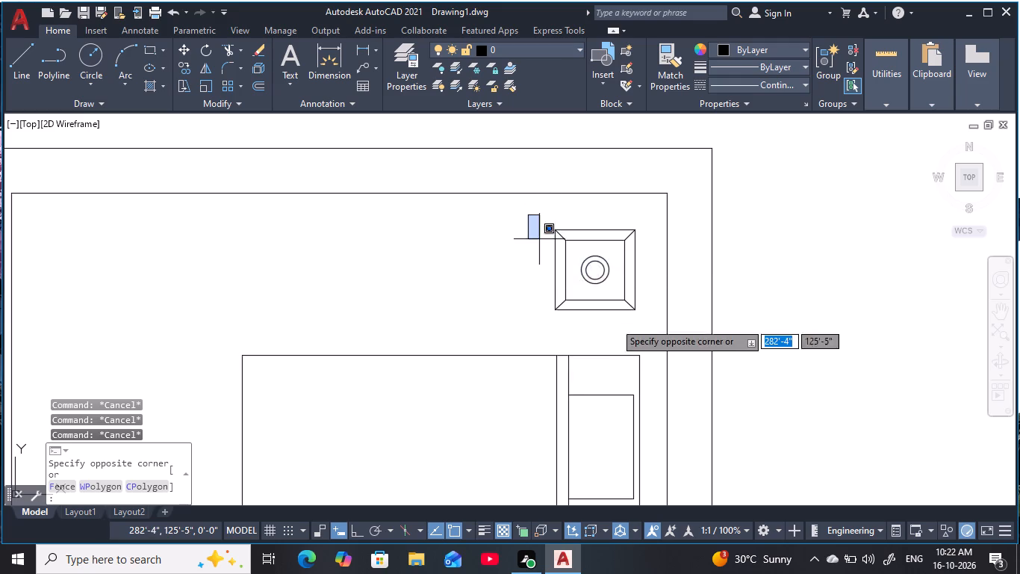
left_click(645, 329)
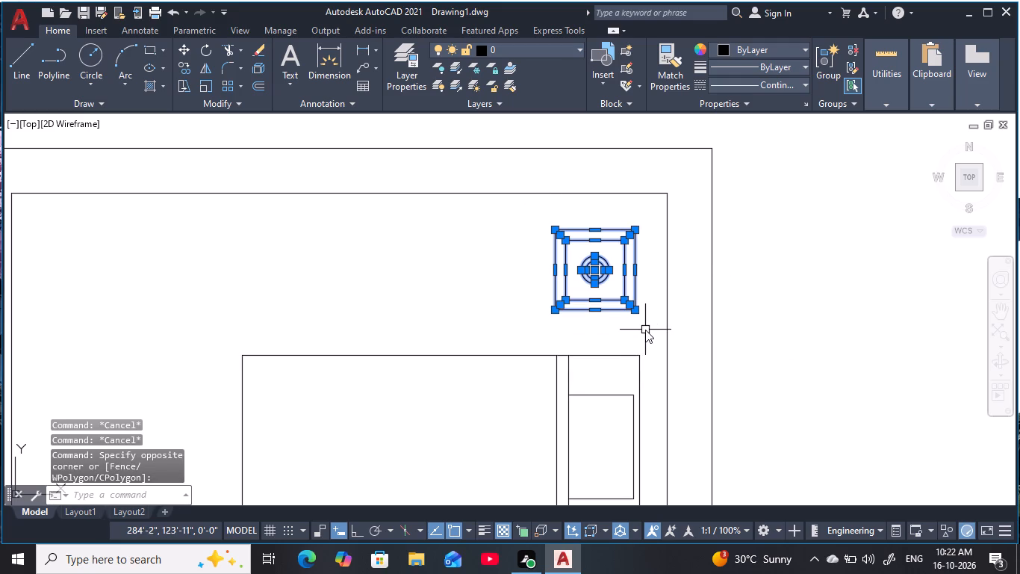
key("c")
type("O")
key("space")
left_click(597, 273)
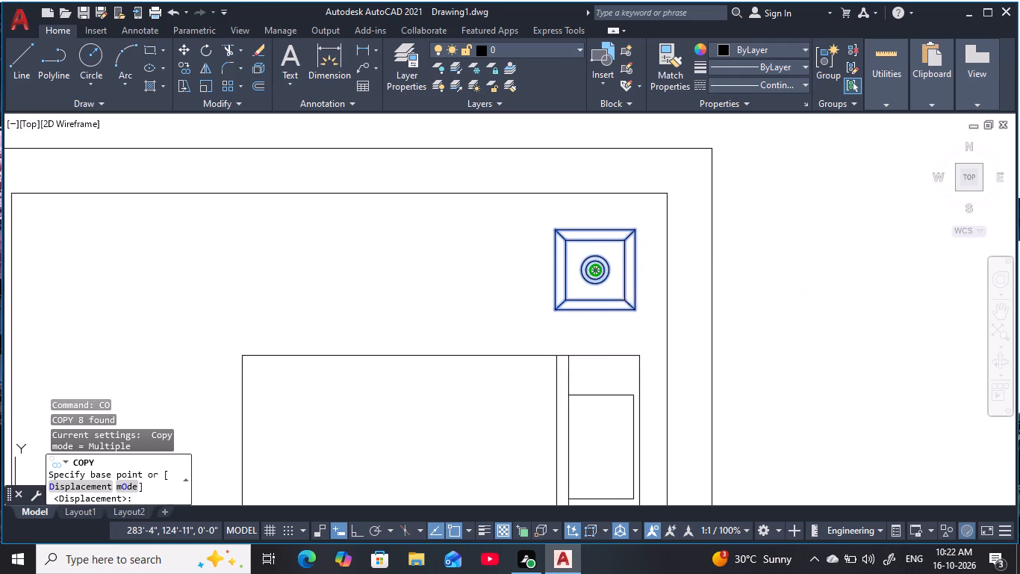
middle_click_drag(596, 273, 611, 220)
scroll(610, 220, "down", 1)
middle_click_drag(612, 252, 616, 232)
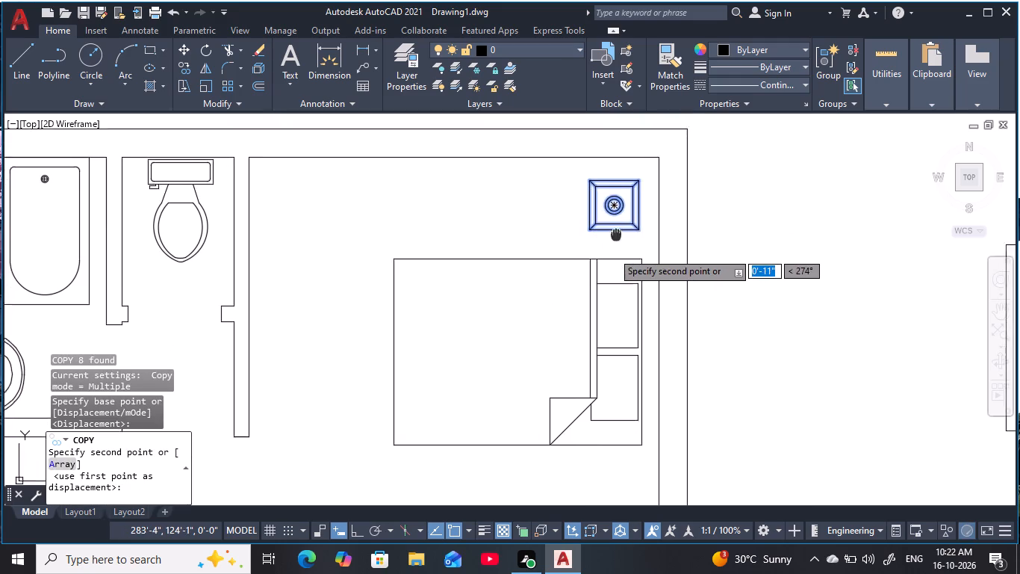
middle_click_drag(616, 232, 629, 163)
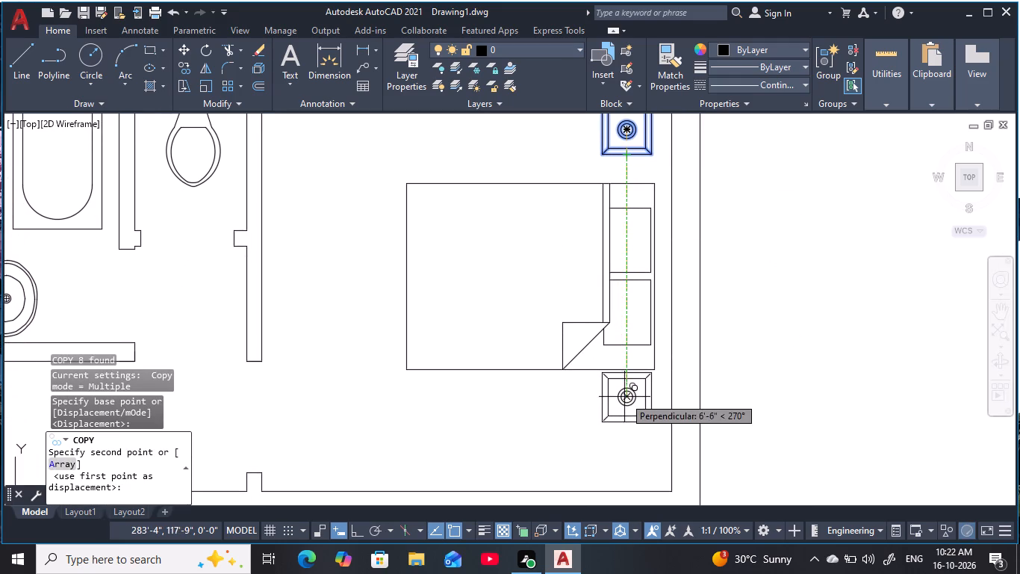
key("F8")
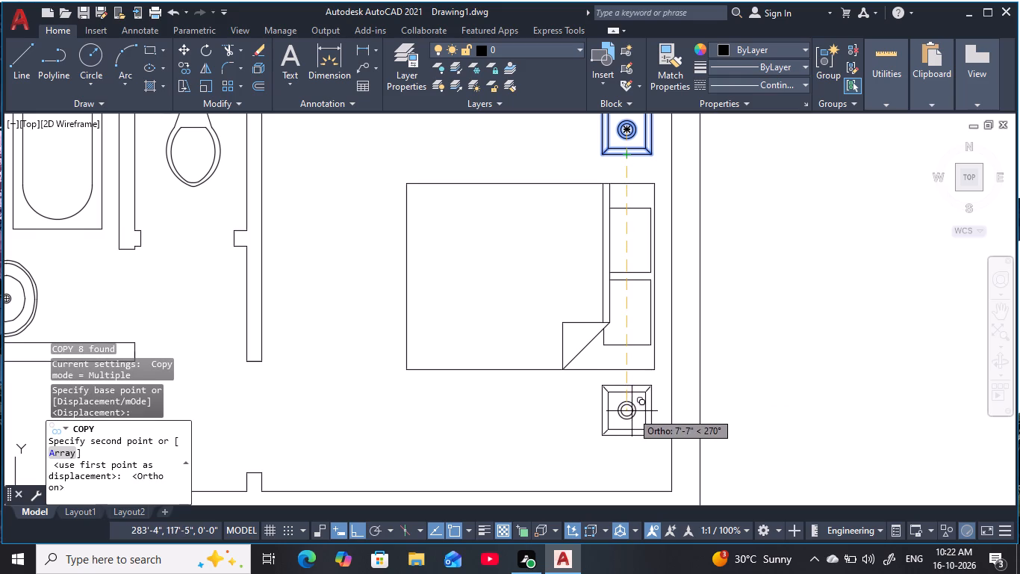
left_click(633, 410)
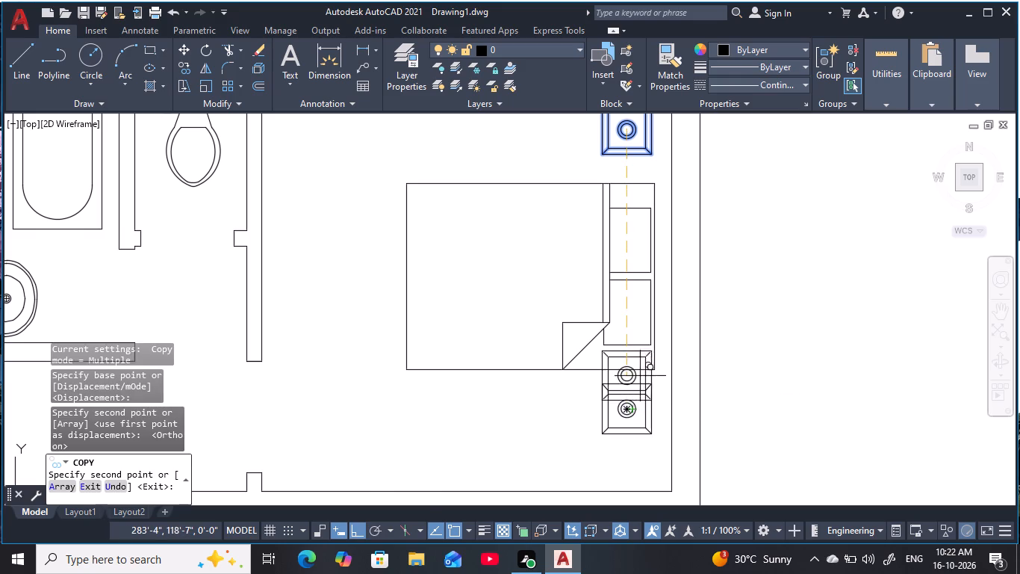
Place another copy of the bedside table just above the bed in the north-west bedroom, with Ortho off.
scroll(634, 341, "down", 1)
middle_click_drag(634, 341, 633, 201)
scroll(643, 321, "down", 2)
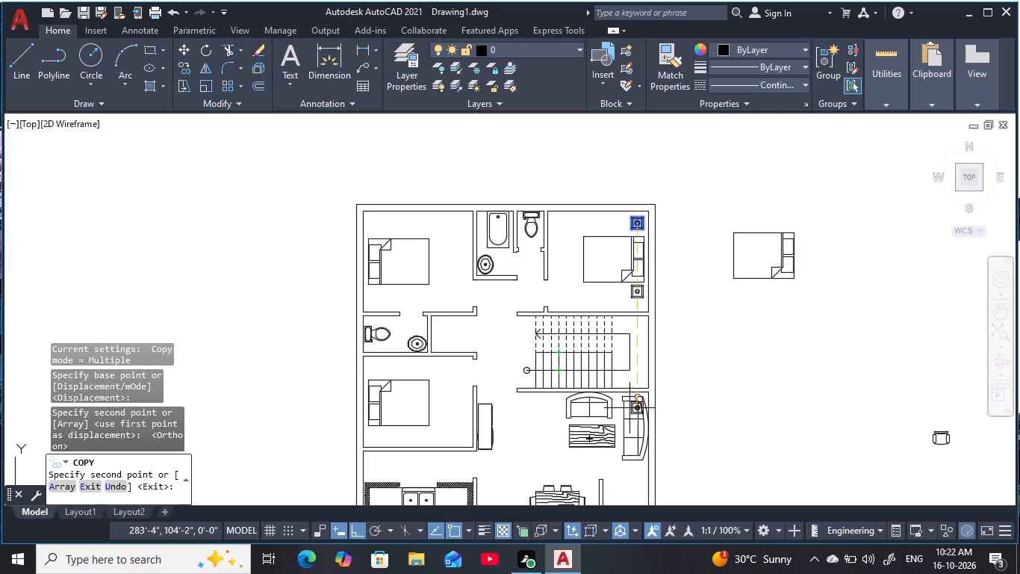
middle_click_drag(640, 432, 656, 397)
key("F8")
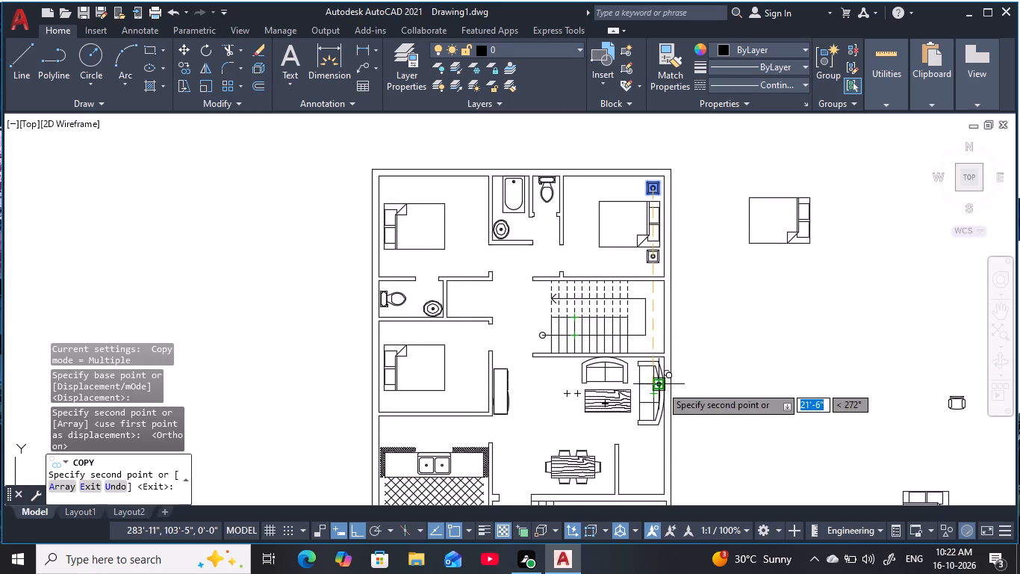
middle_click_drag(510, 363, 617, 318)
middle_click_drag(544, 176, 573, 300)
scroll(526, 280, "up", 5)
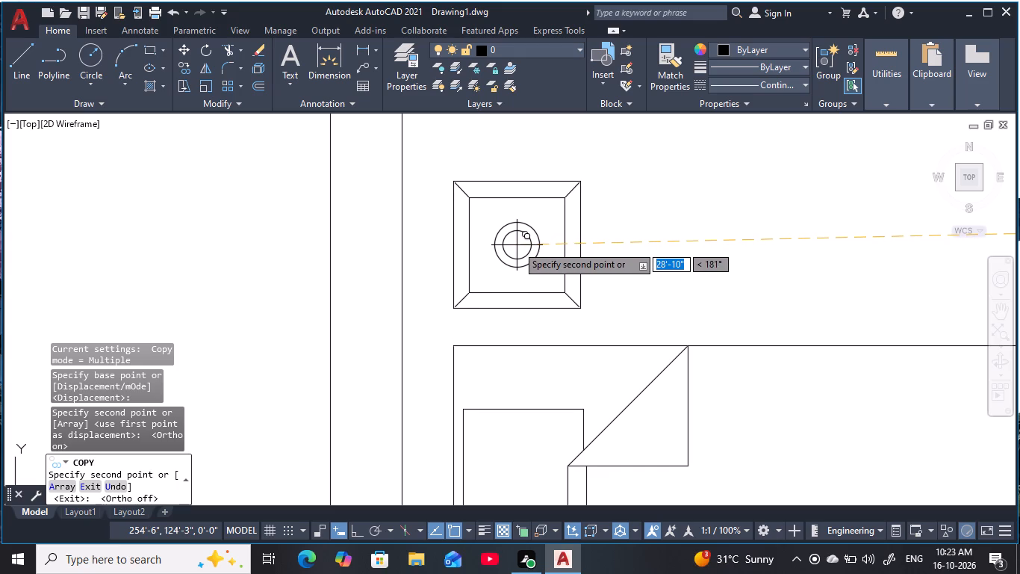
left_click(517, 245)
Place another bedside table copy just below the bed in the north-west bedroom, in line with the upper one.
scroll(529, 271, "down", 3)
middle_click_drag(544, 281, 542, 281)
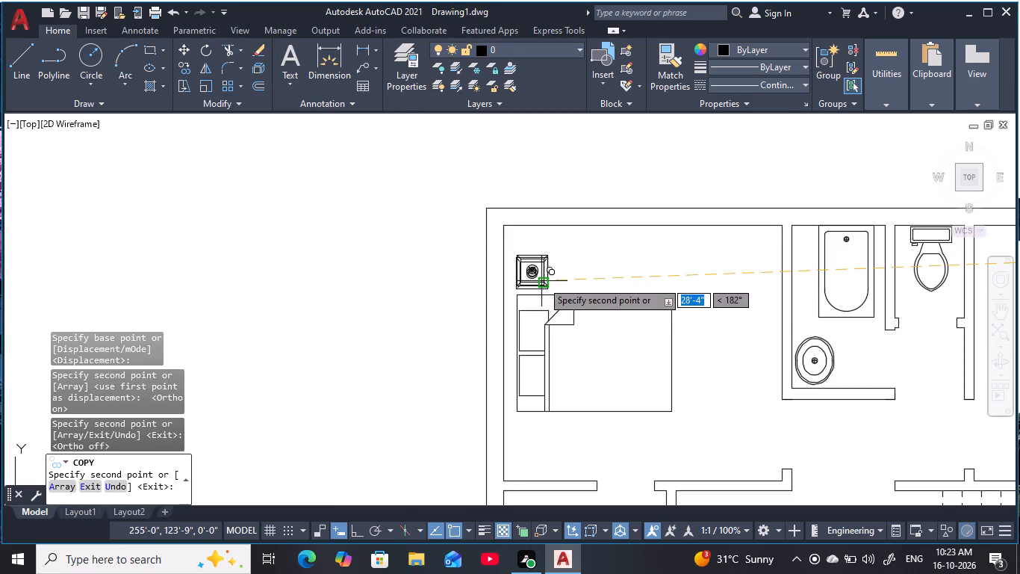
middle_click_drag(542, 281, 559, 223)
scroll(559, 223, "up", 1)
middle_click_drag(538, 235, 586, 143)
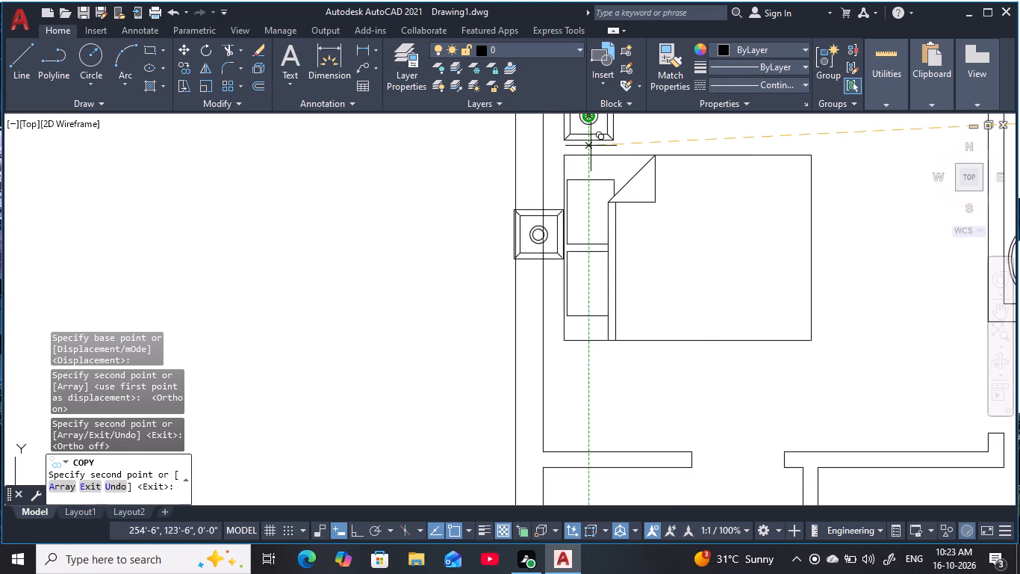
scroll(583, 376, "up", 2)
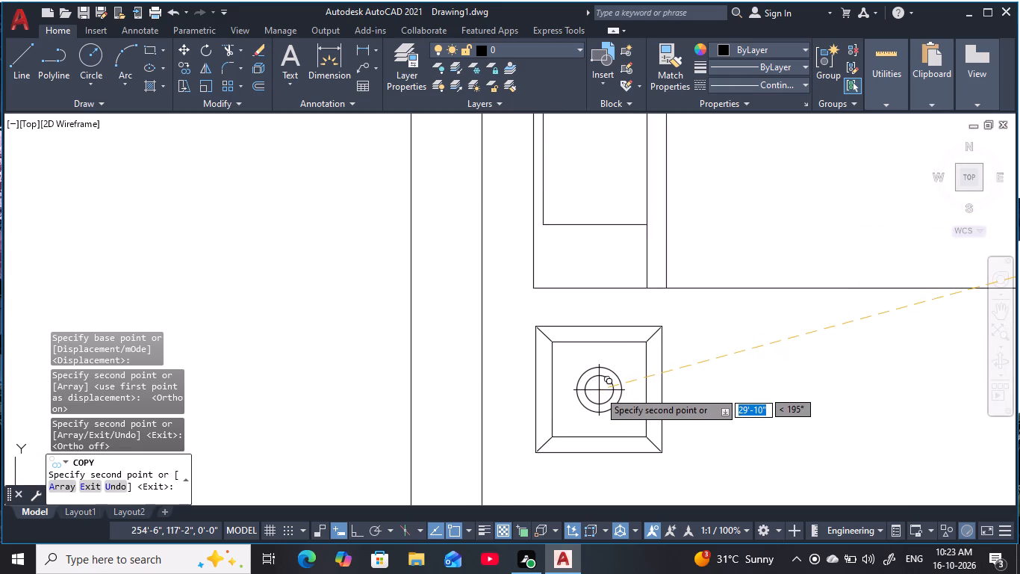
left_click(599, 391)
Place another bedside table copy just above the bed in the lower west bedroom.
scroll(626, 392, "down", 3)
middle_click_drag(678, 406, 705, 209)
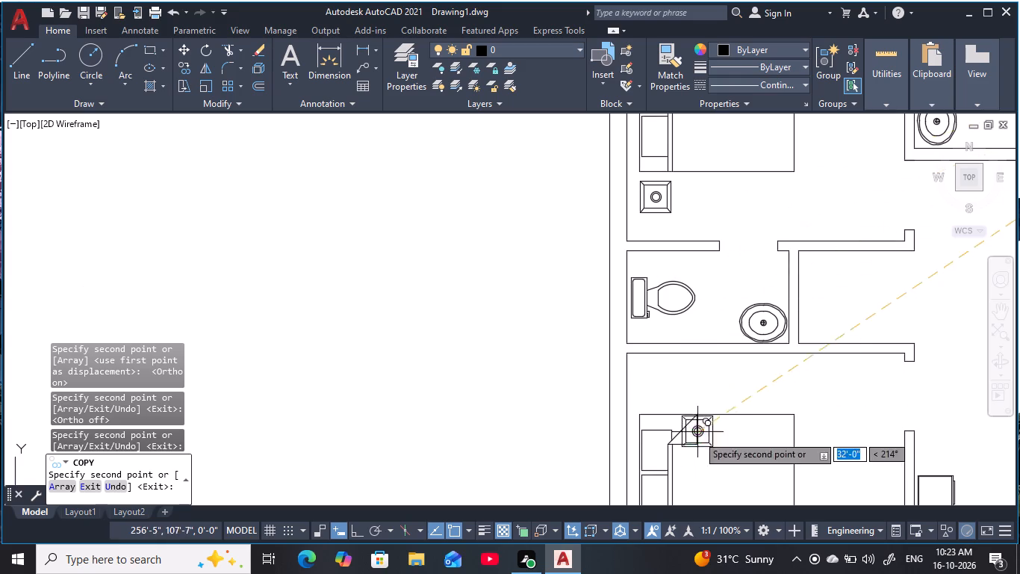
middle_click_drag(698, 441, 694, 355)
scroll(662, 326, "up", 3)
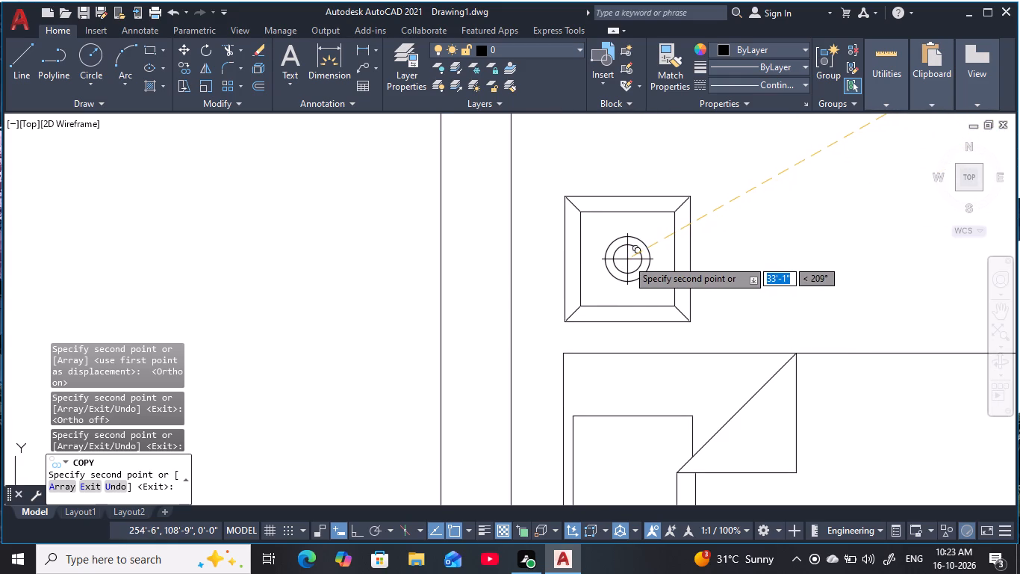
left_click(626, 253)
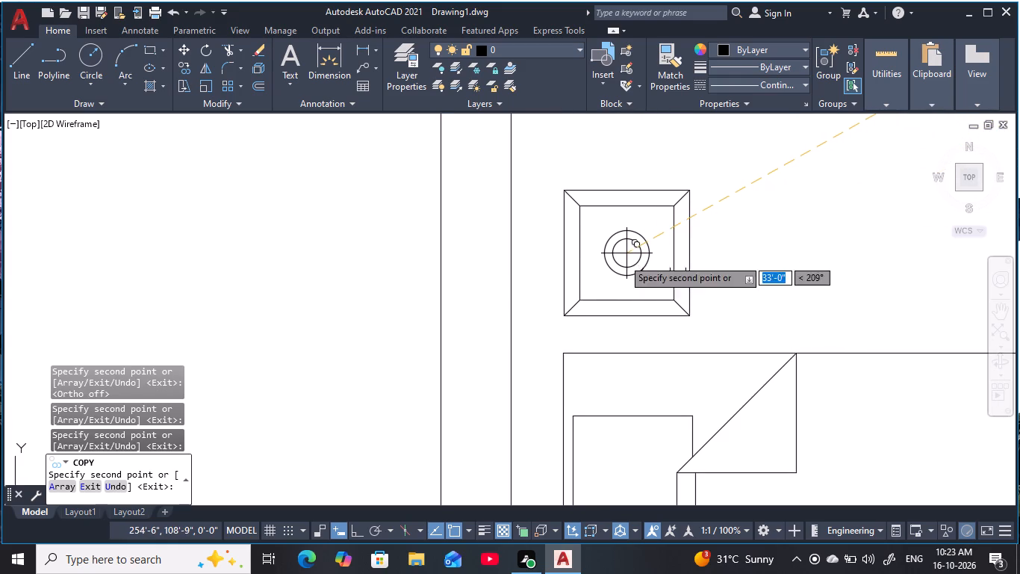
Place the last bedside table copy just below the lower west bedroom's bed and finish copying.
scroll(651, 324, "down", 2)
middle_click_drag(668, 337, 640, 188)
middle_click_drag(664, 359, 681, 286)
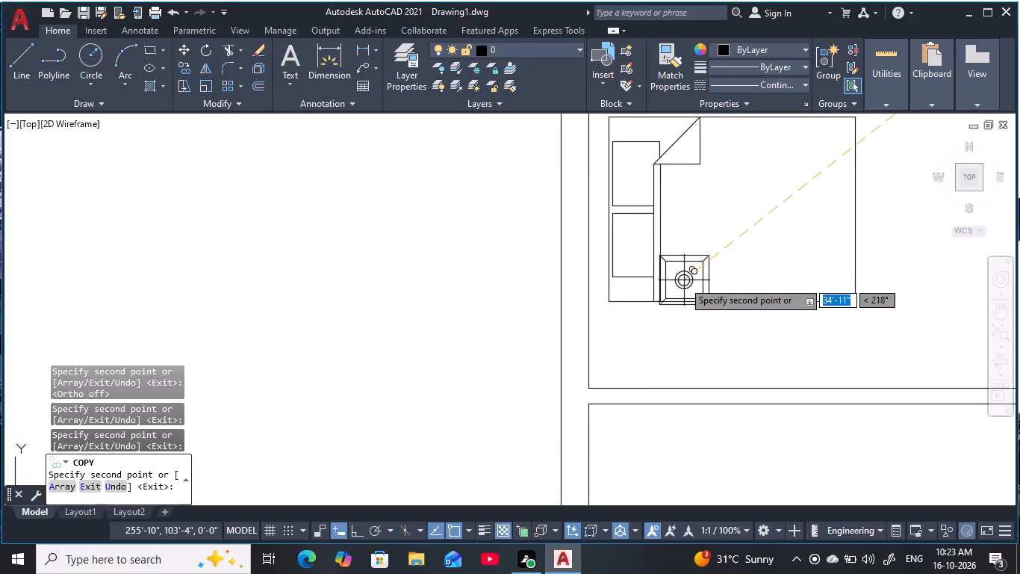
middle_click_drag(644, 344, 666, 275)
scroll(667, 277, "up", 1)
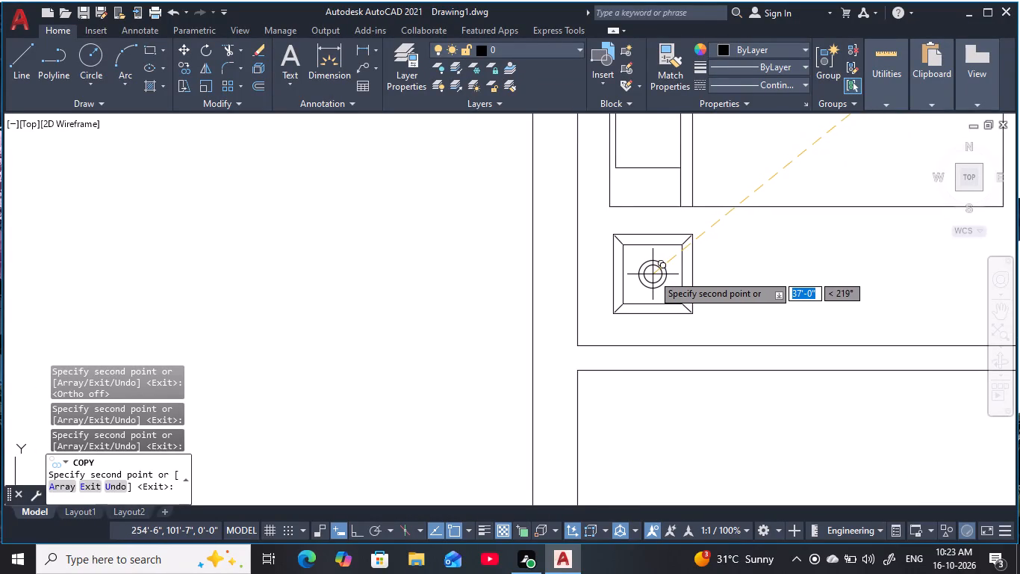
left_click(653, 274)
scroll(681, 274, "down", 3)
middle_click_drag(706, 268, 544, 286)
scroll(638, 286, "down", 1)
middle_click_drag(638, 286, 597, 373)
key("Escape")
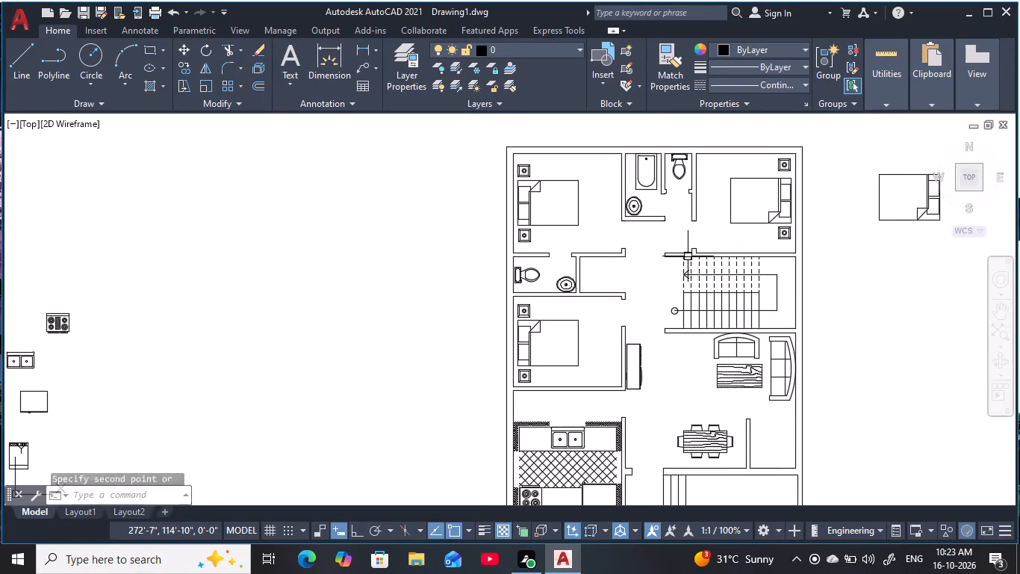
key("Escape")
key("Escape")
Move the upper bedside table in the north-east bedroom about 4" down, closer to the bed.
middle_click_drag(822, 177, 744, 242)
scroll(720, 234, "up", 3)
middle_click_drag(695, 244, 714, 206)
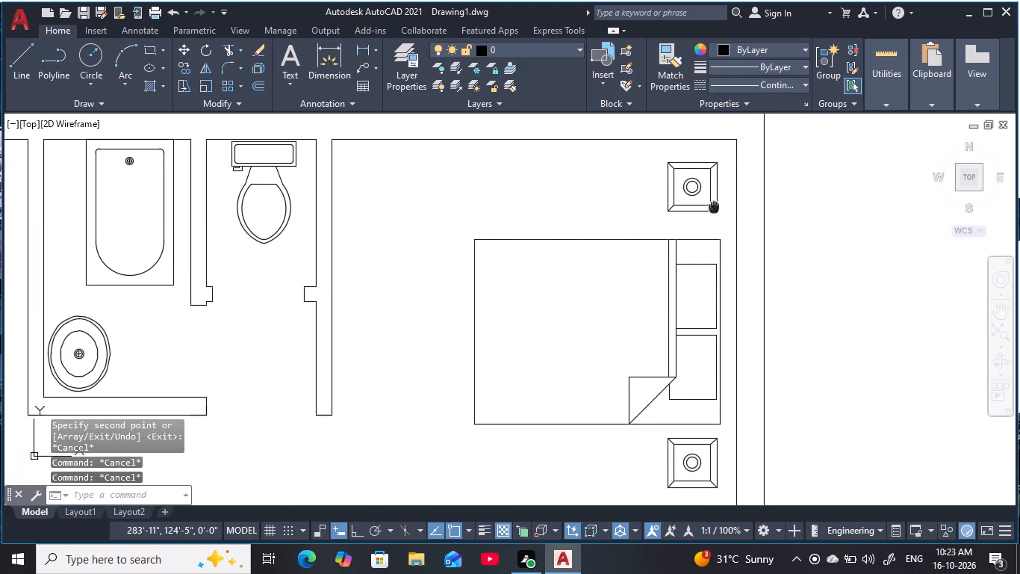
left_click(652, 159)
left_click(720, 227)
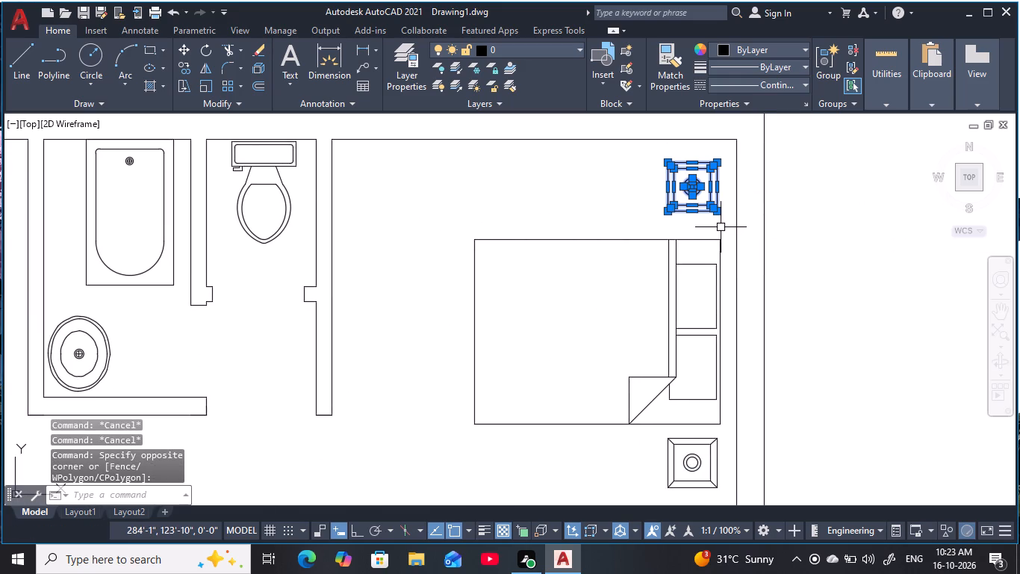
key("m")
key("space")
left_click(717, 216)
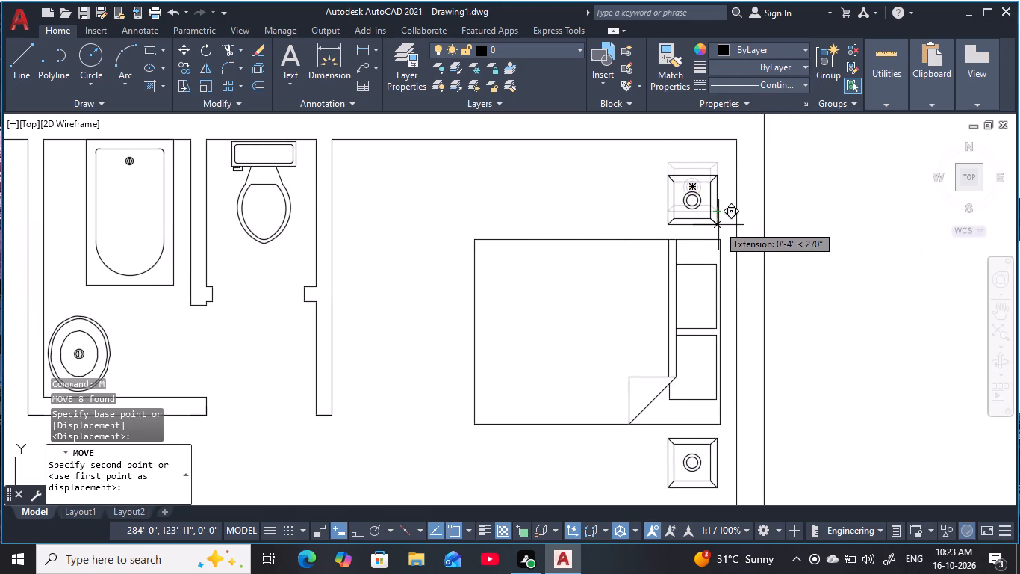
left_click(718, 225)
key("Escape")
key("Escape")
scroll(730, 244, "down", 2)
key("Escape")
key("Escape")
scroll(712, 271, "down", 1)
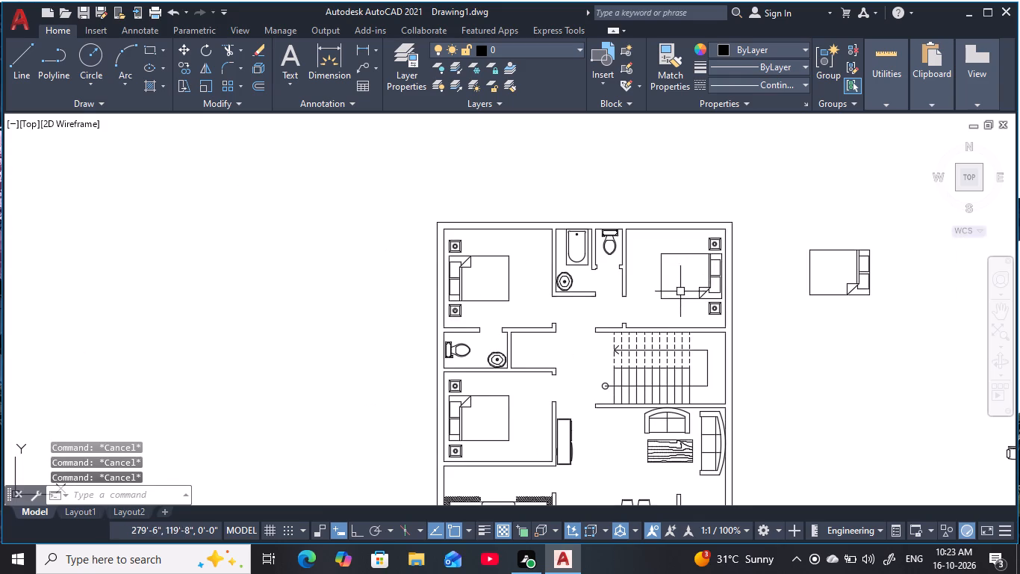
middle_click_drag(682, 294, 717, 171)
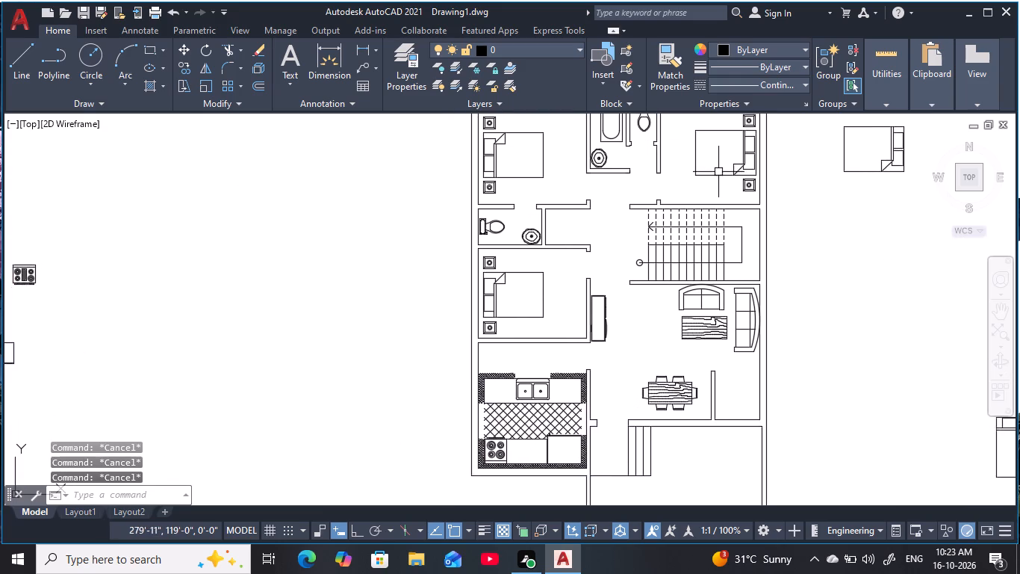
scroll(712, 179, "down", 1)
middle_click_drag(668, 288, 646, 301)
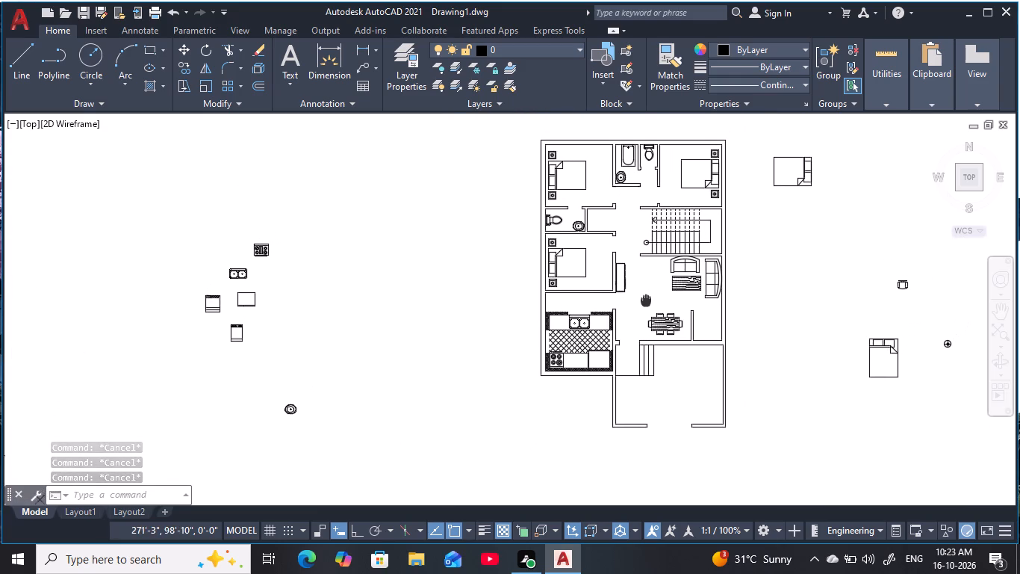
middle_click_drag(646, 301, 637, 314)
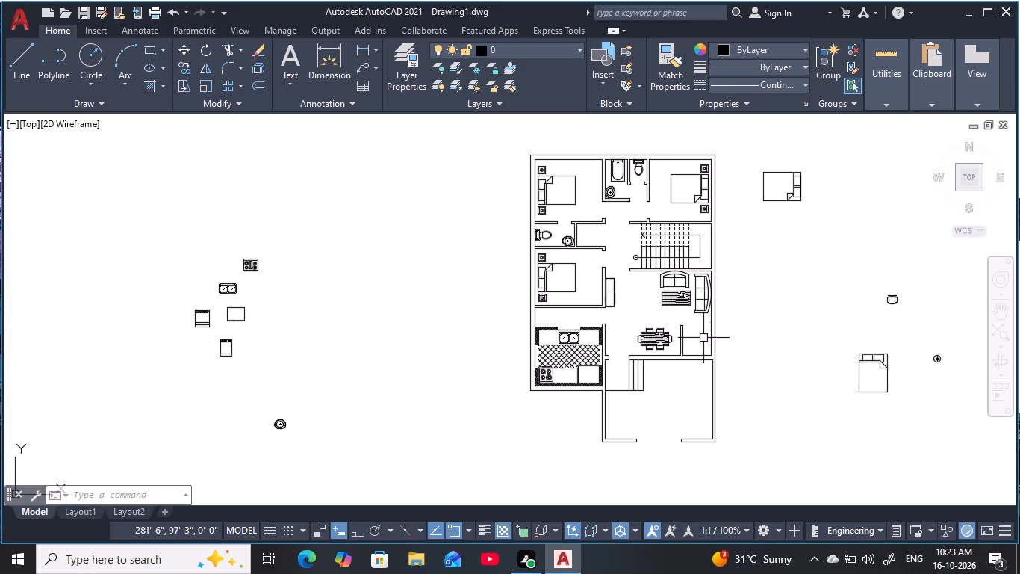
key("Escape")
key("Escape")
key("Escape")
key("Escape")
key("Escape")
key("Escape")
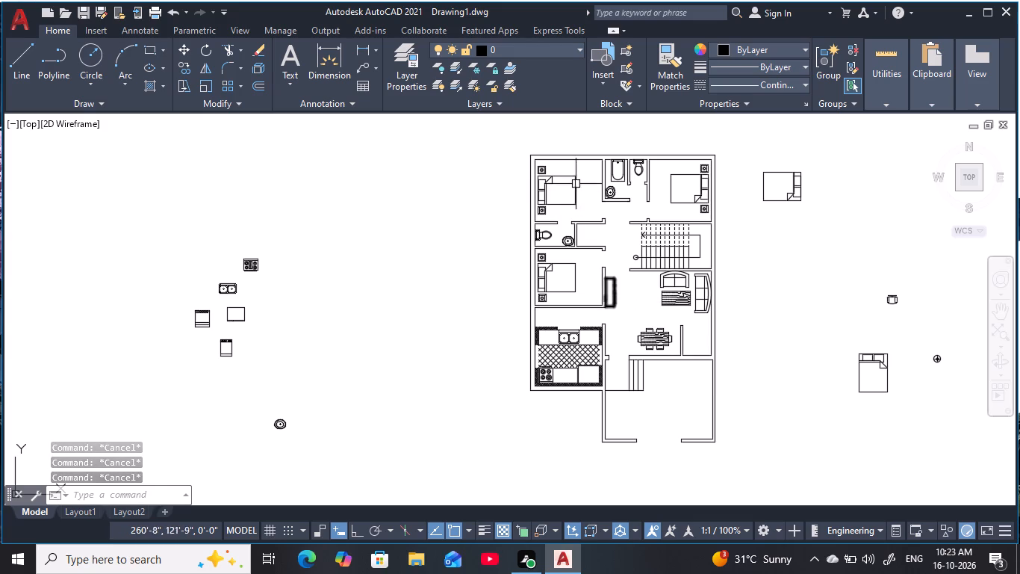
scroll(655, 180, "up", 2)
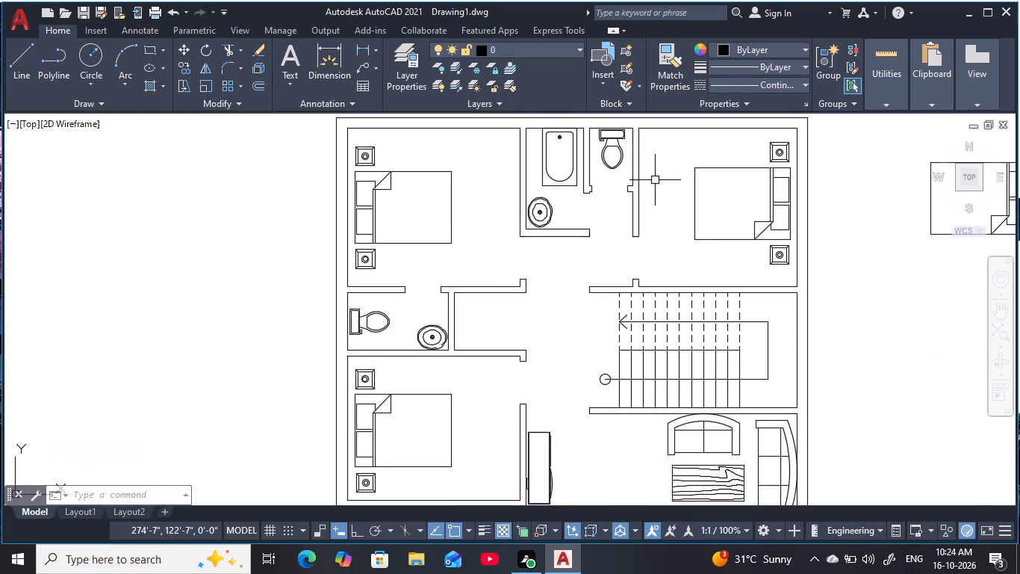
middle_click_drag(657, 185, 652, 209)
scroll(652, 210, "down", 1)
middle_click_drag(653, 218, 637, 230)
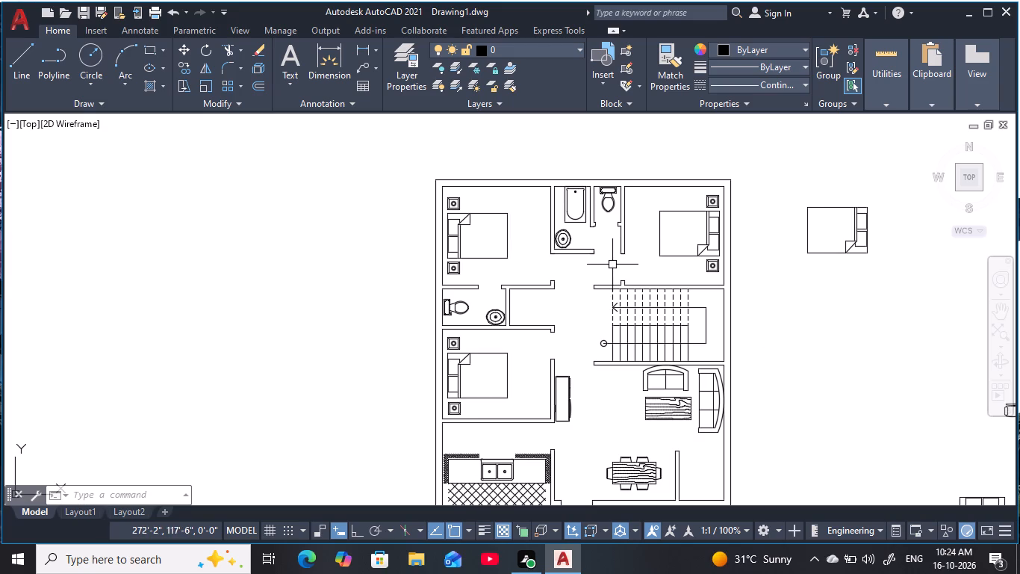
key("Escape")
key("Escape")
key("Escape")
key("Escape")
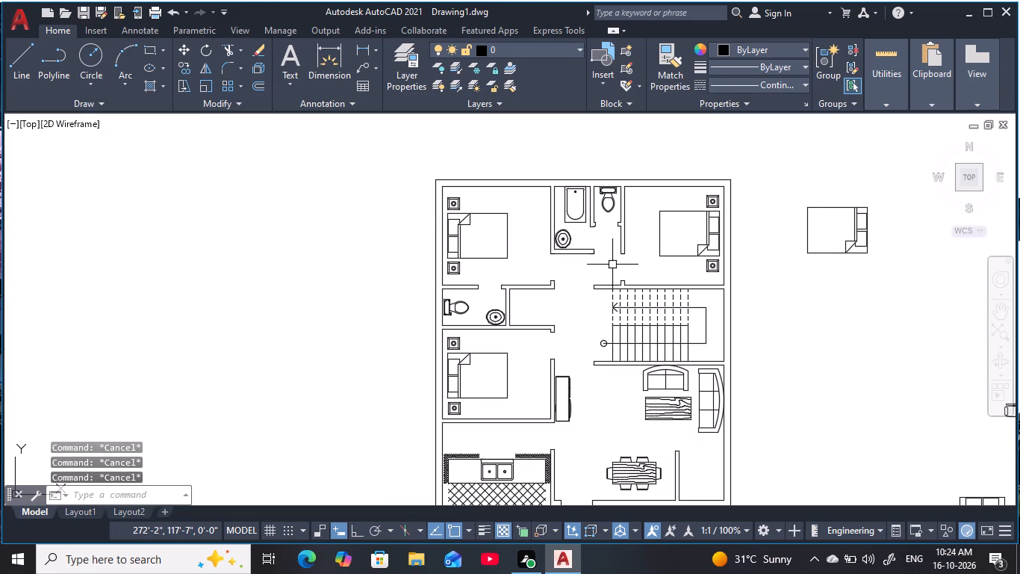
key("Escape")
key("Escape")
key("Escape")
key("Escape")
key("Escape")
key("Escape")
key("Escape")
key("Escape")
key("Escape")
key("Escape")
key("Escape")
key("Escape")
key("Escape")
Draw a closed horizontal rectangle 4' long and 9" deep with lines outside the plan, east of the staircase, with Ortho on.
middle_click_drag(612, 265, 450, 196)
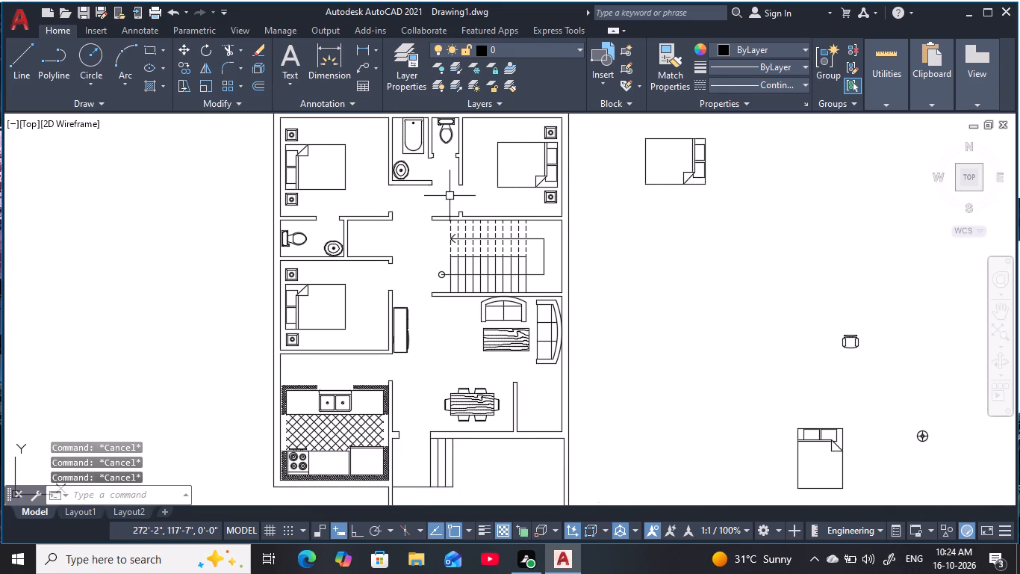
key("Escape")
key("Escape")
key("l")
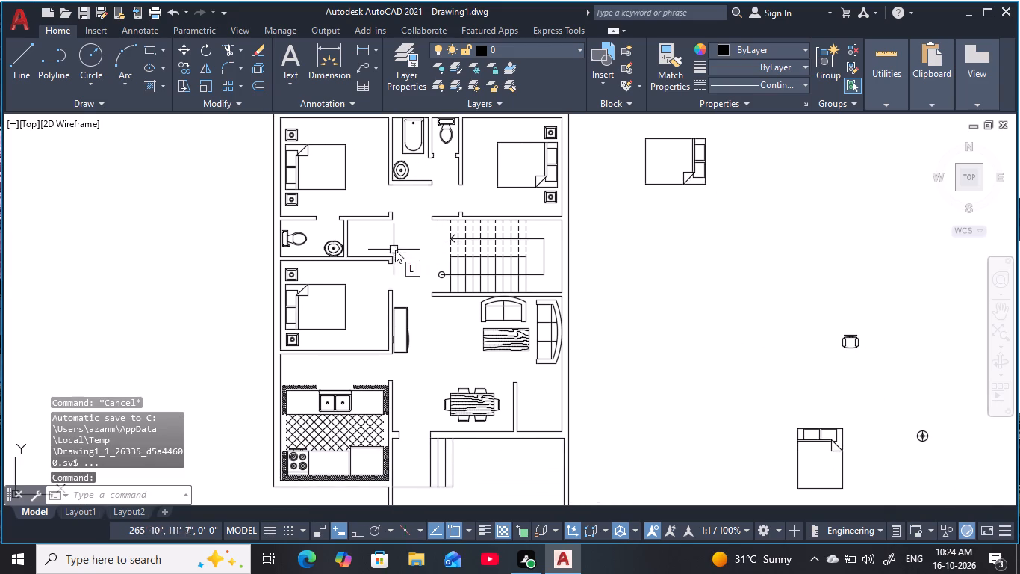
key("space")
left_click(622, 259)
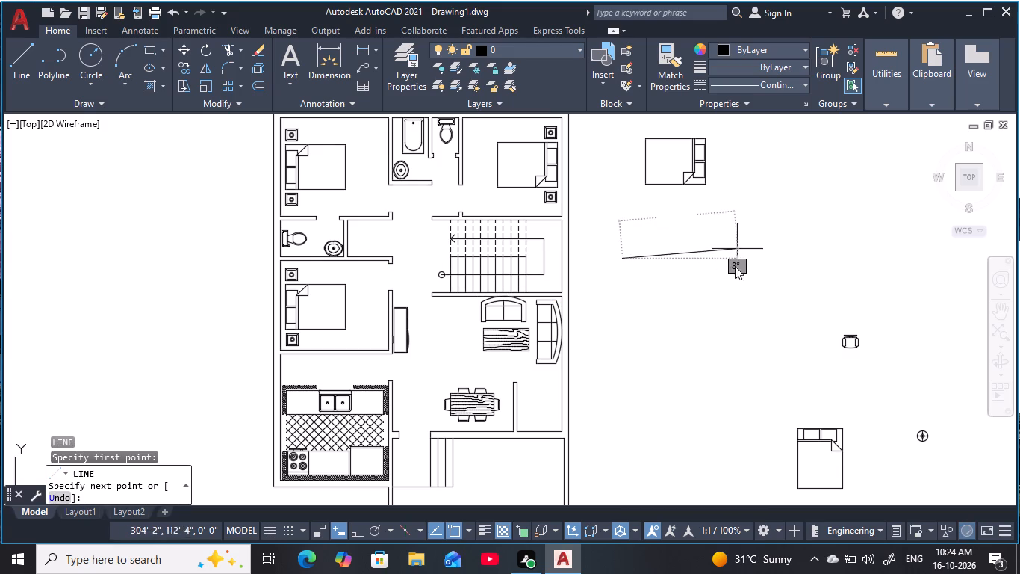
key("F8")
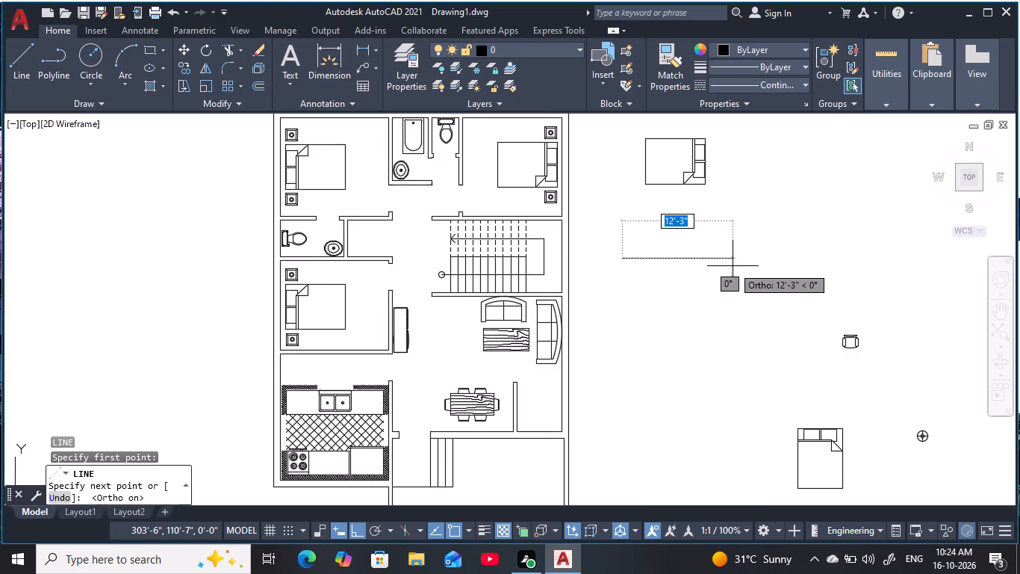
type("4'")
key("space")
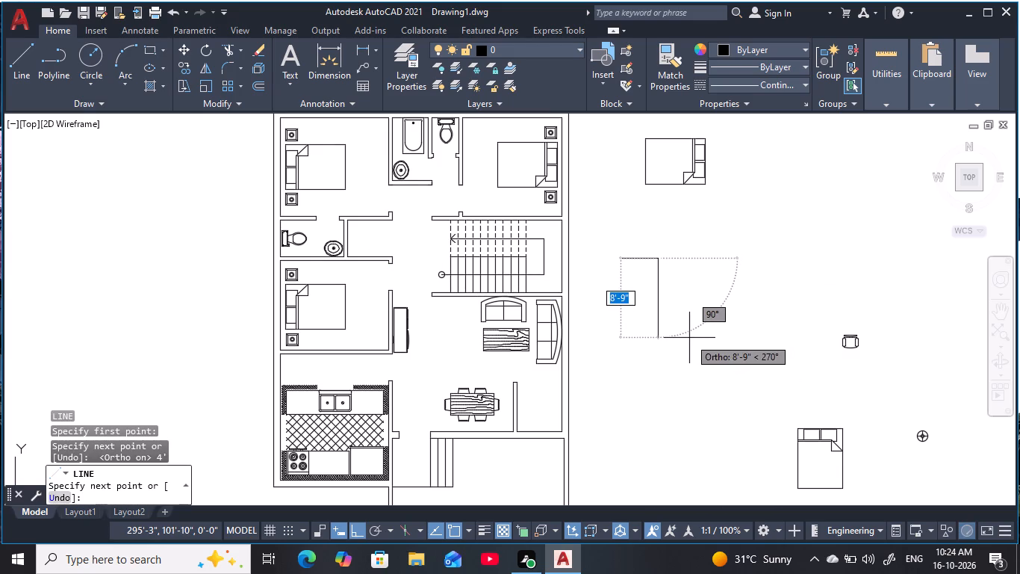
type("9")
key("space")
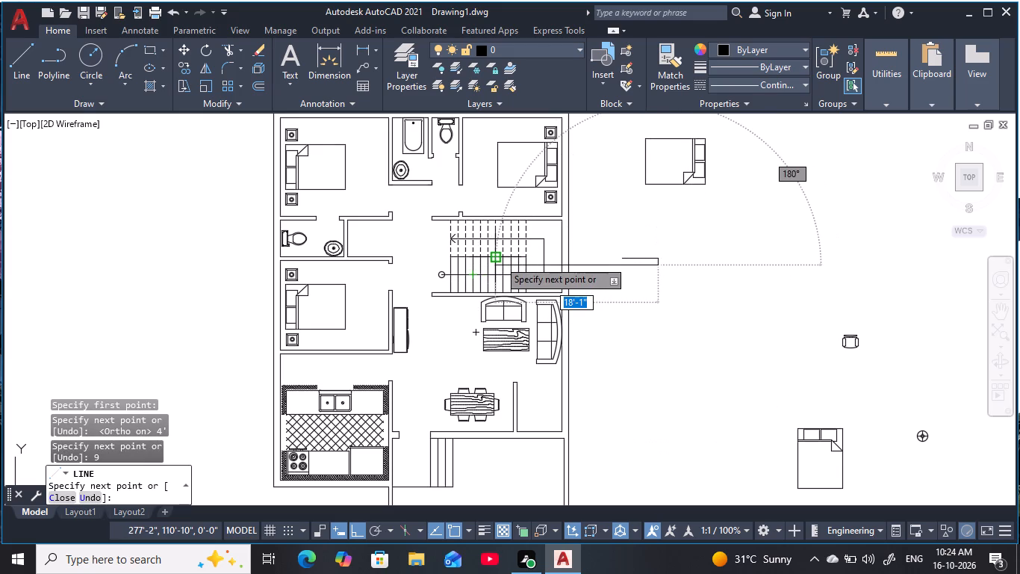
type("4'")
key("space")
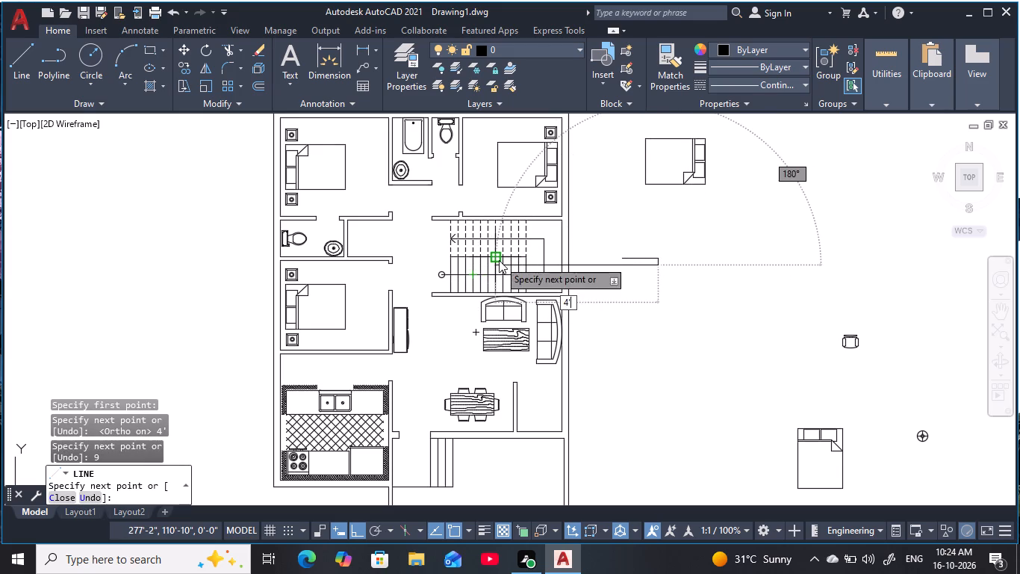
key("9")
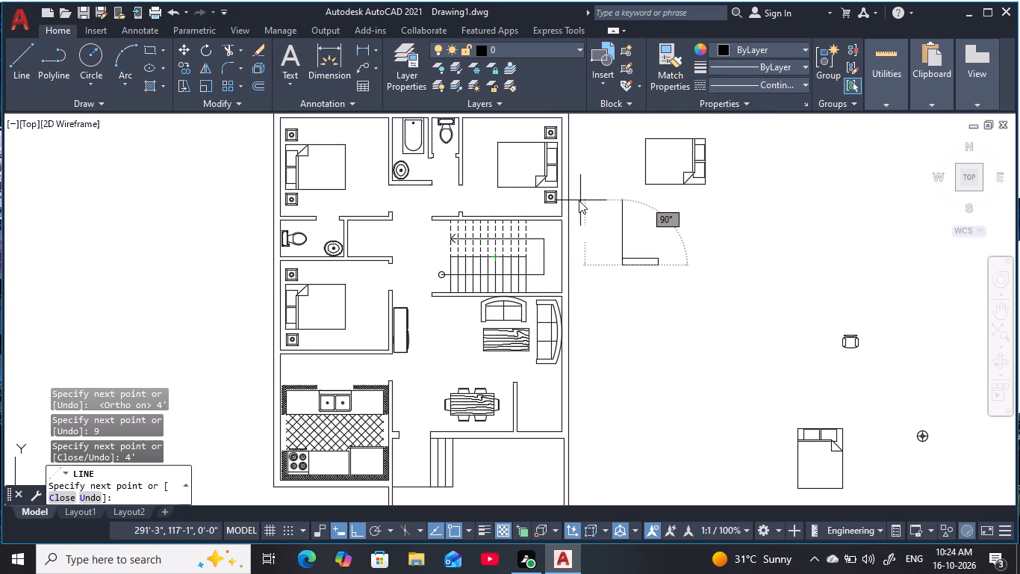
key("space")
key("Escape")
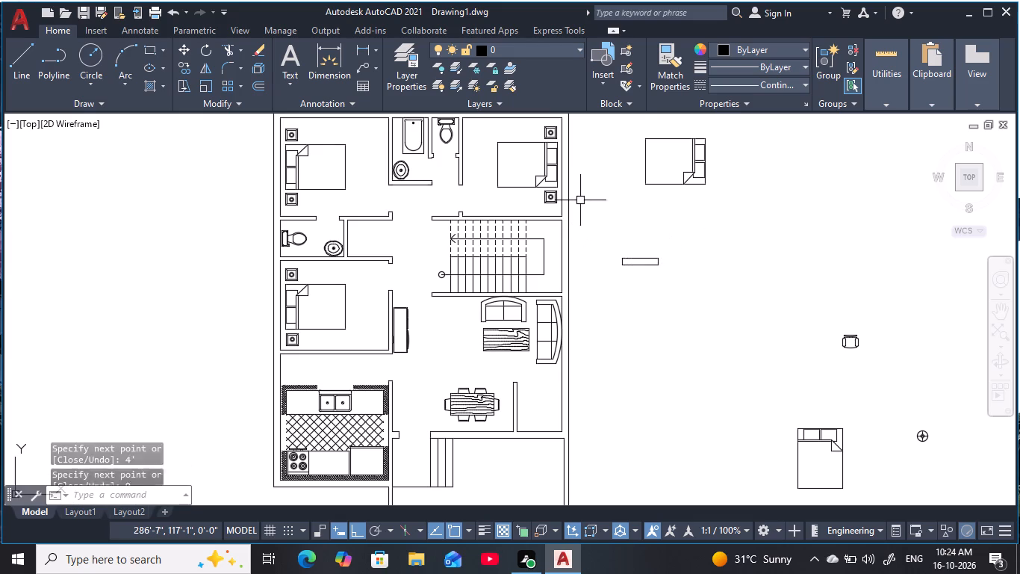
key("Escape")
key("Escape")
Draw a horizontal centre line through the 4' by 9" rectangle, joining the midpoints of its short sides.
scroll(648, 265, "up", 3)
middle_click_drag(648, 265, 650, 285)
key("Escape")
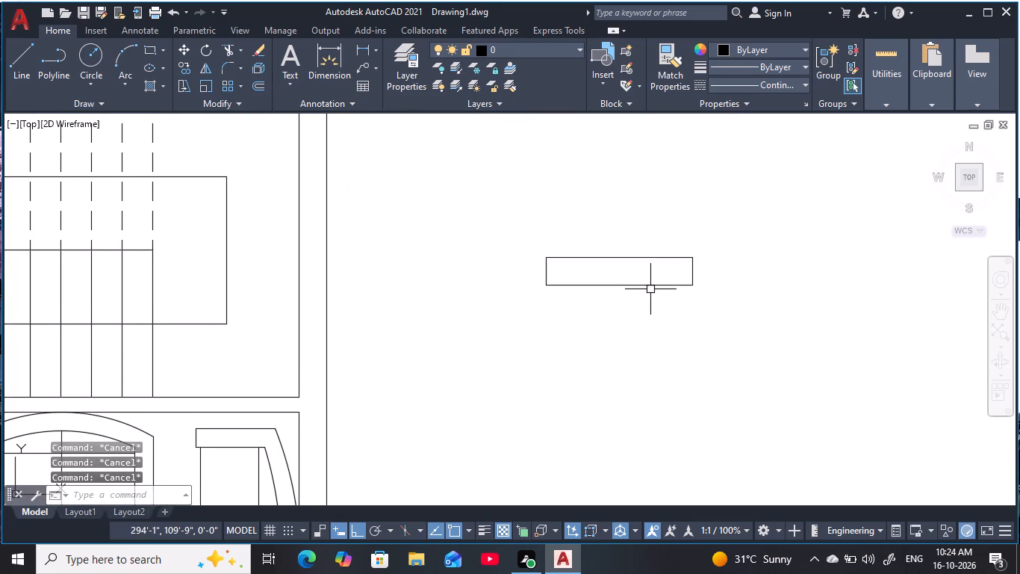
key("l")
key("space")
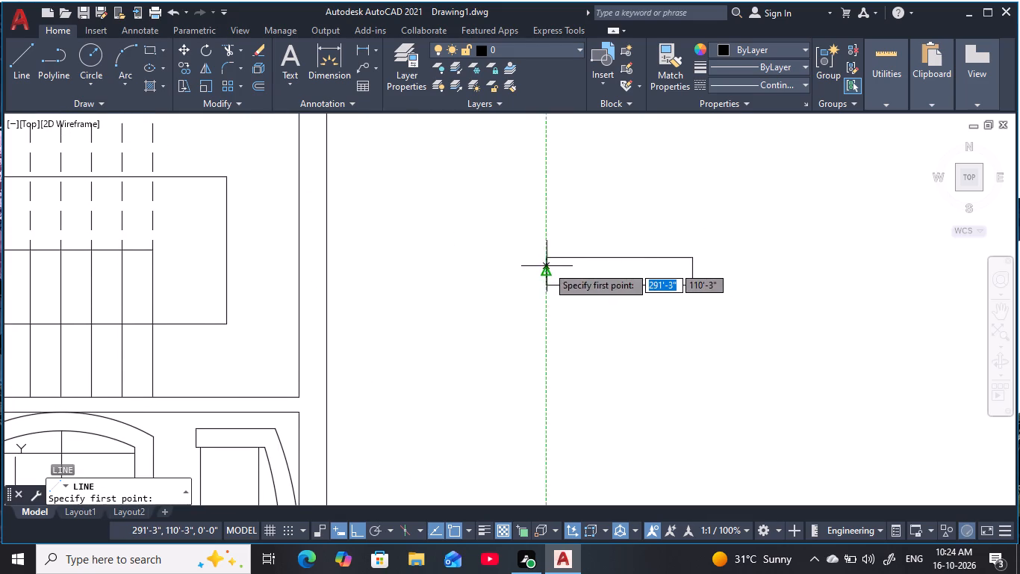
left_click(547, 271)
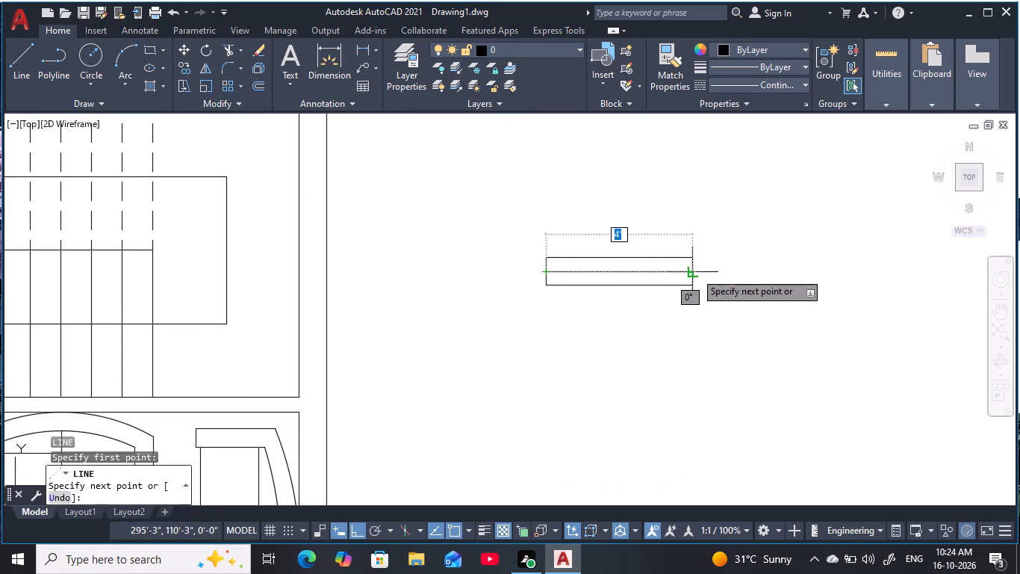
left_click(696, 272)
key("Escape")
key("Escape")
key("Escape")
key("Escape")
key("Escape")
key("Escape")
key("Escape")
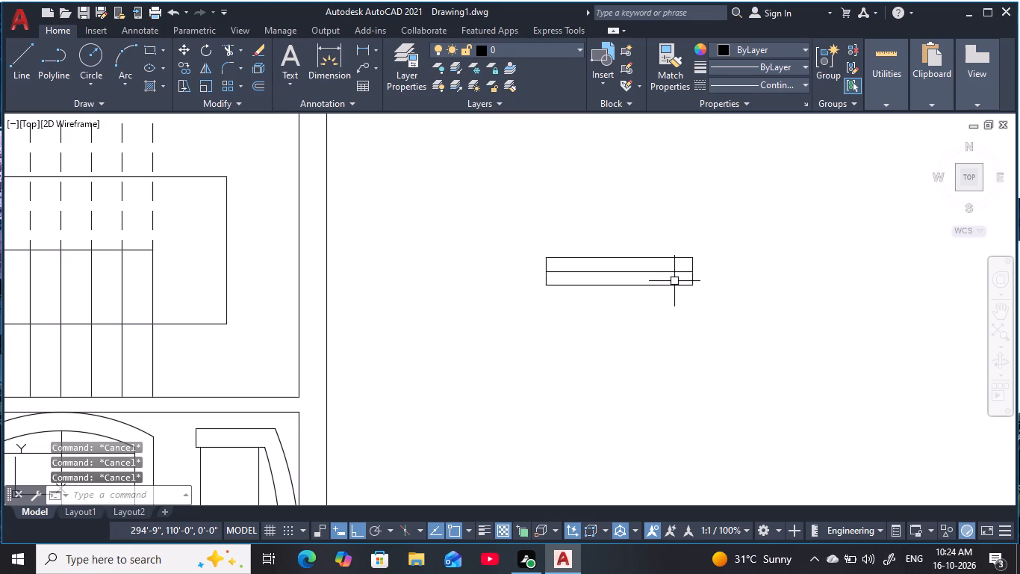
Offset the rectangle's centre line by 1.5" to both sides to complete the window symbol.
type("O")
key("space")
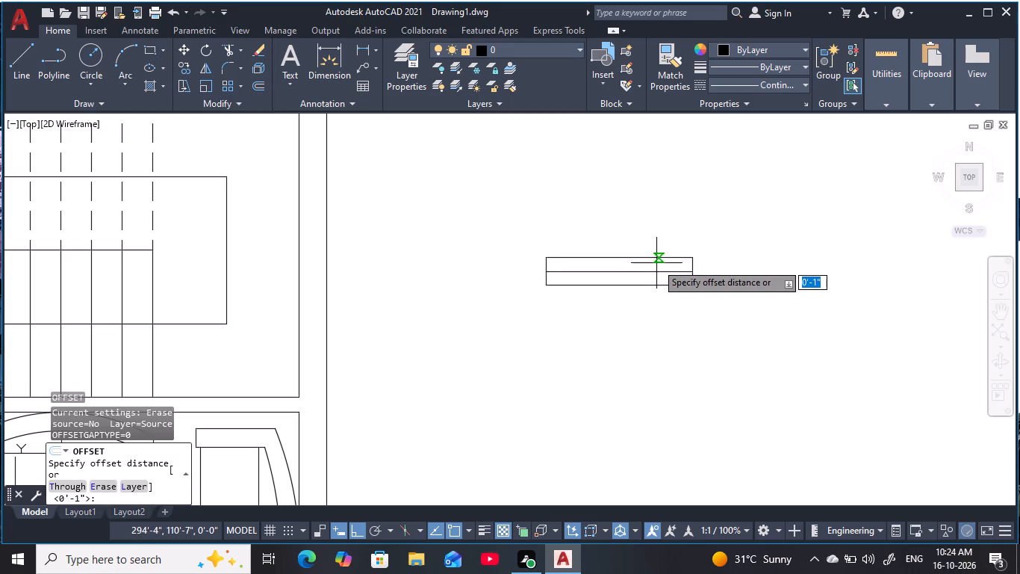
key("1")
key("period")
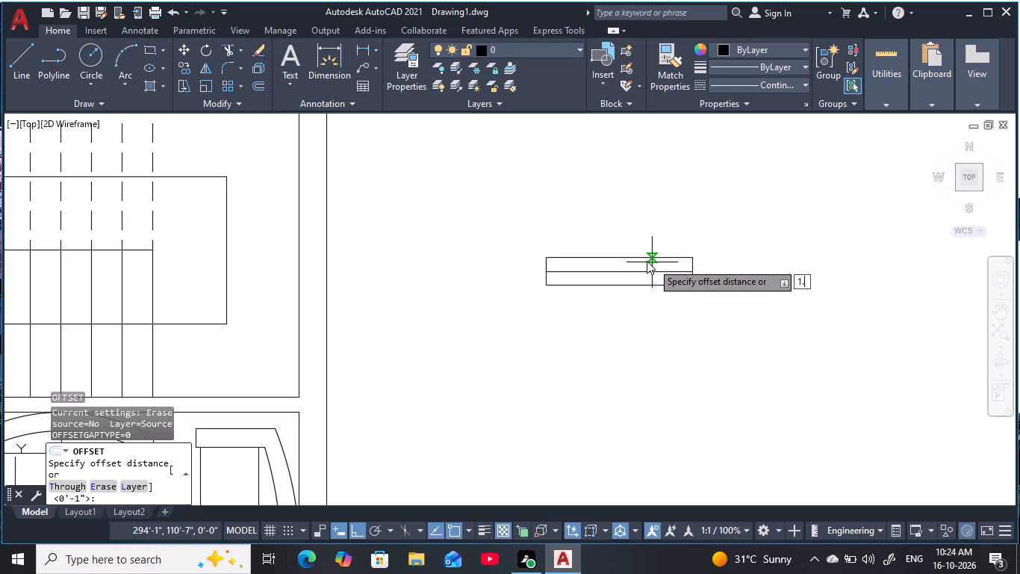
key("5")
key("space")
left_click(641, 271)
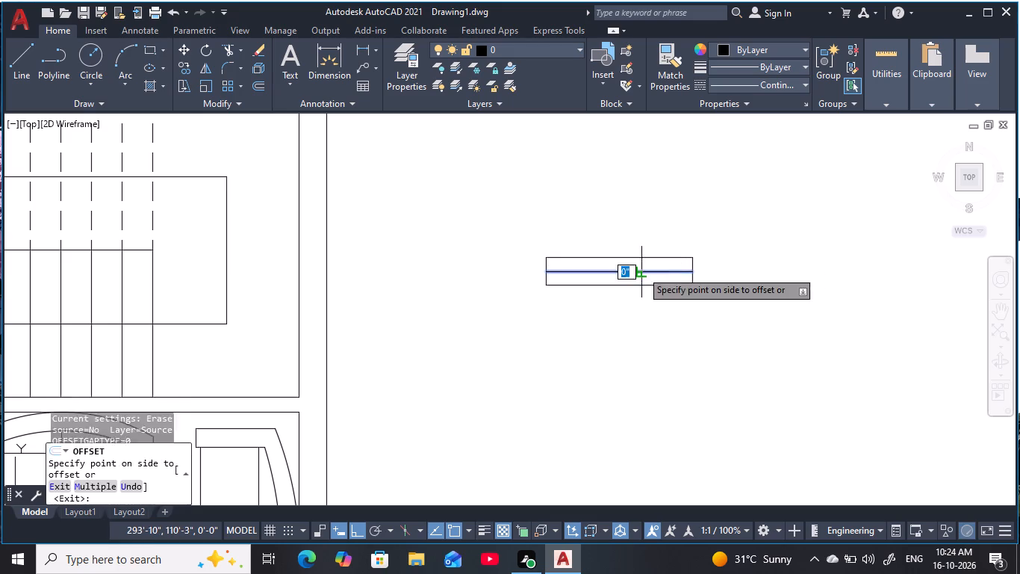
left_click(647, 236)
left_click(641, 274)
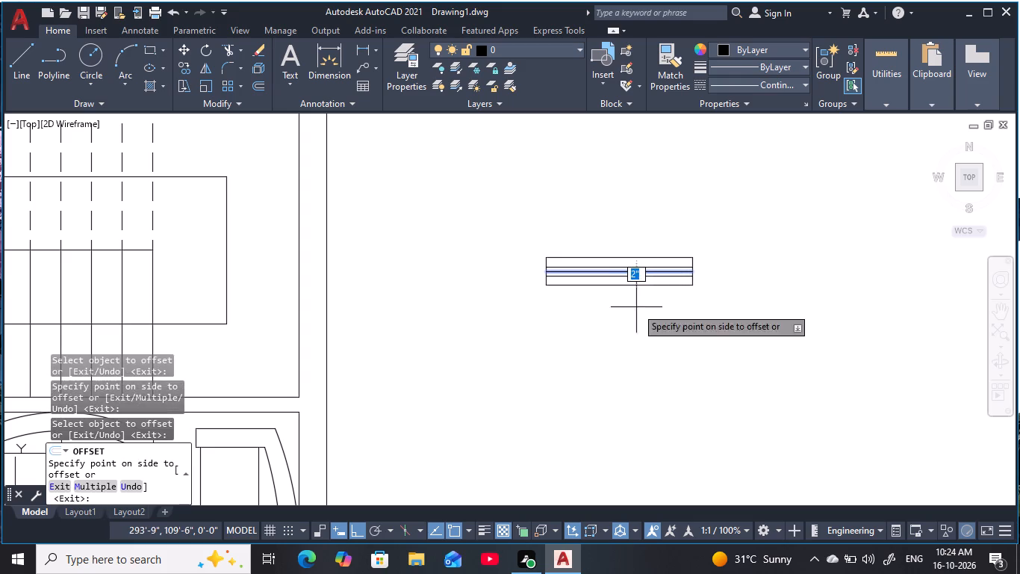
left_click(635, 336)
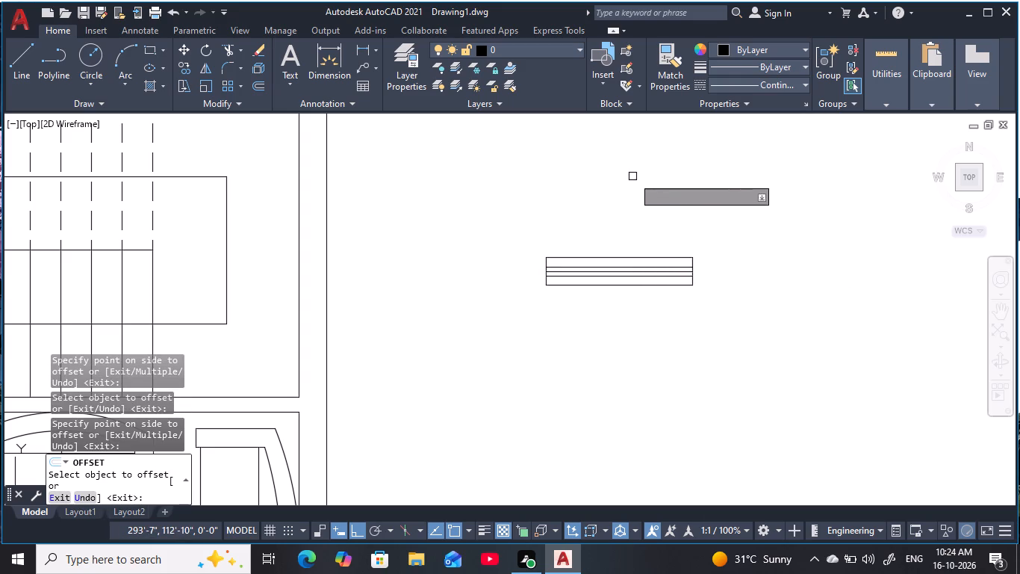
key("Escape")
key("Escape")
key("Escape")
key("Escape")
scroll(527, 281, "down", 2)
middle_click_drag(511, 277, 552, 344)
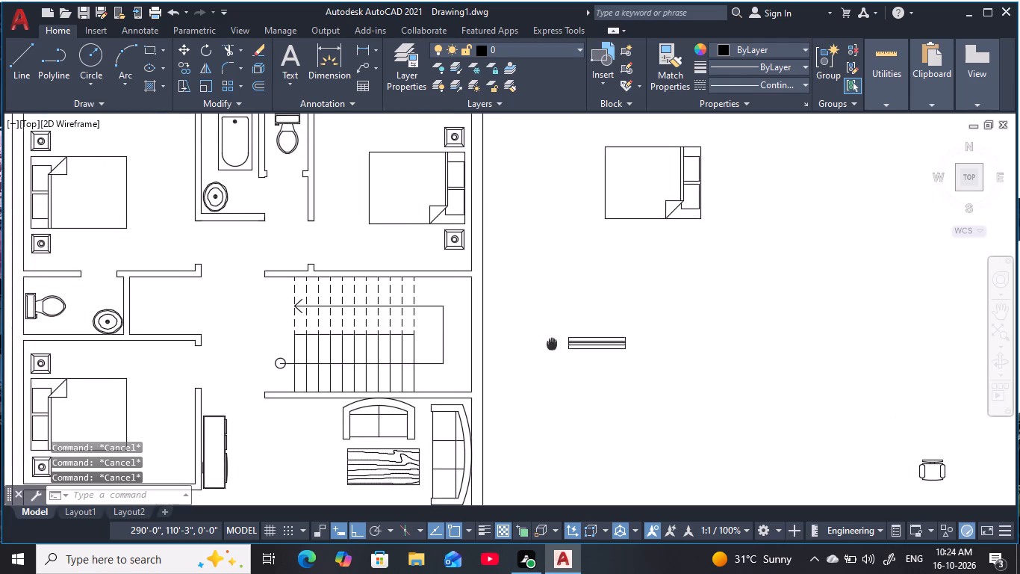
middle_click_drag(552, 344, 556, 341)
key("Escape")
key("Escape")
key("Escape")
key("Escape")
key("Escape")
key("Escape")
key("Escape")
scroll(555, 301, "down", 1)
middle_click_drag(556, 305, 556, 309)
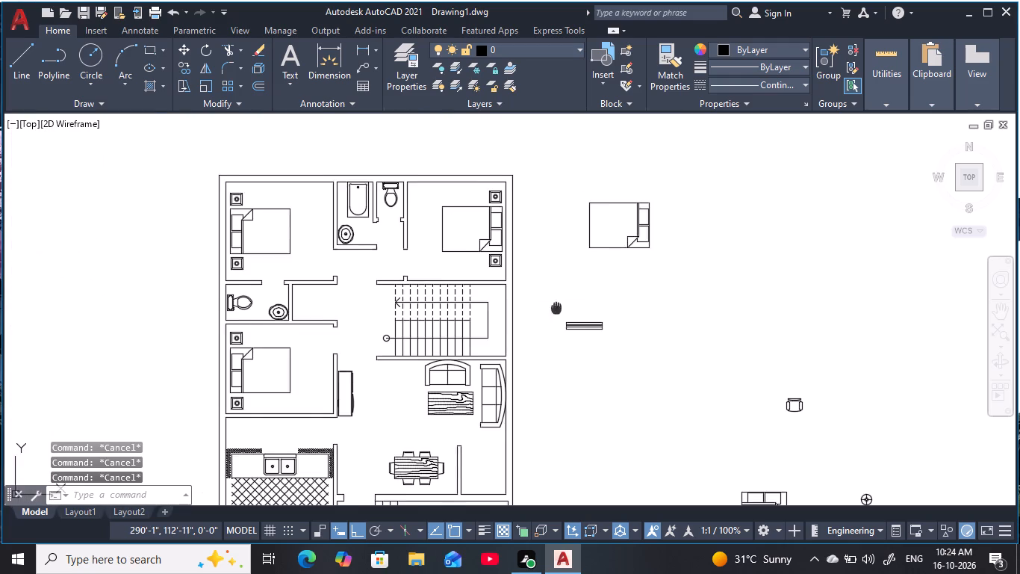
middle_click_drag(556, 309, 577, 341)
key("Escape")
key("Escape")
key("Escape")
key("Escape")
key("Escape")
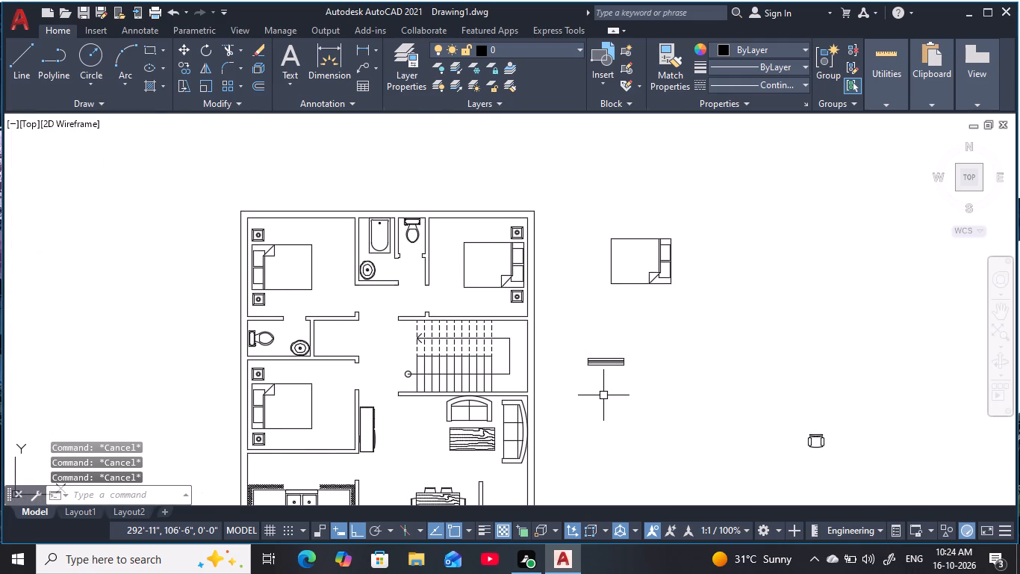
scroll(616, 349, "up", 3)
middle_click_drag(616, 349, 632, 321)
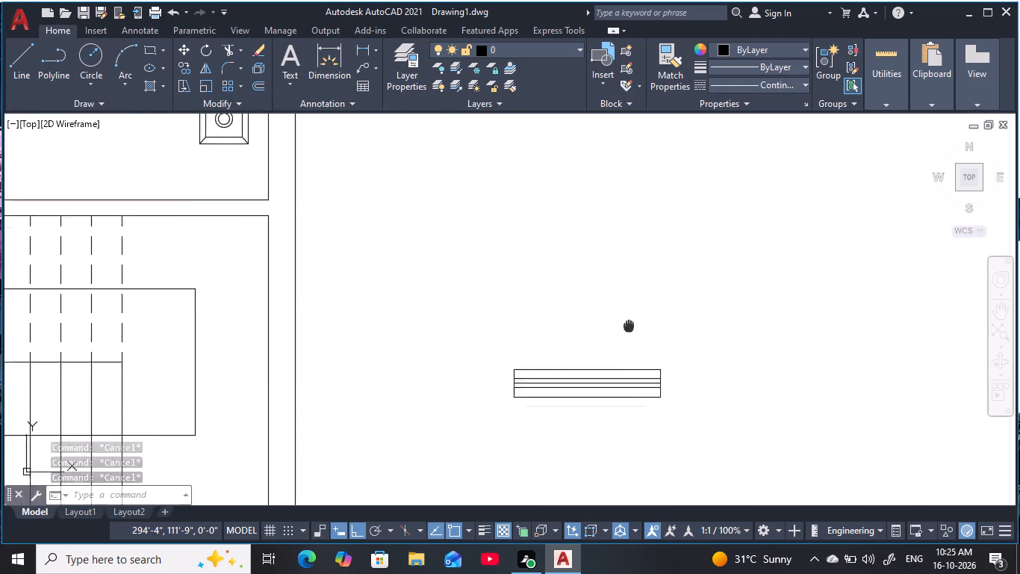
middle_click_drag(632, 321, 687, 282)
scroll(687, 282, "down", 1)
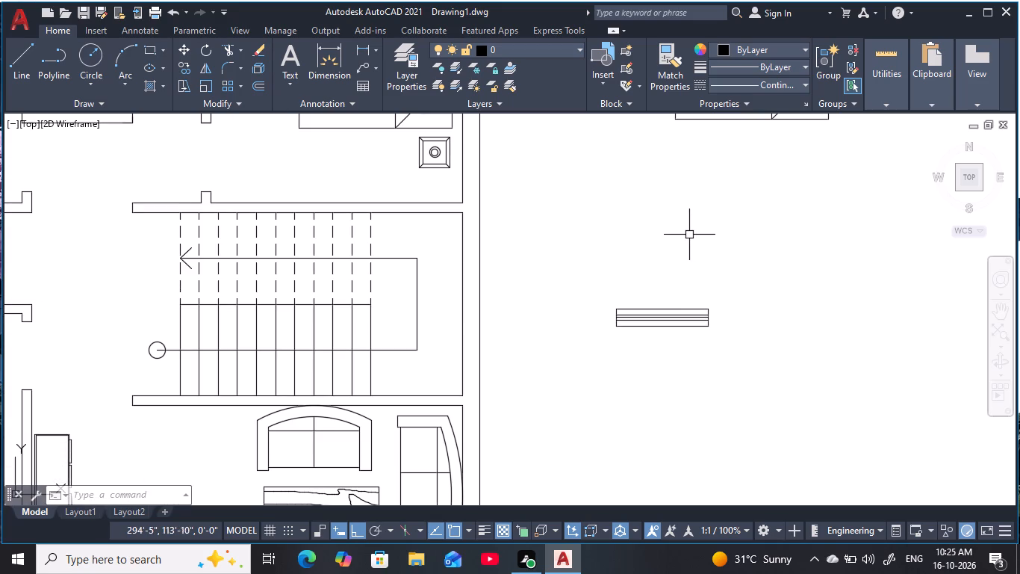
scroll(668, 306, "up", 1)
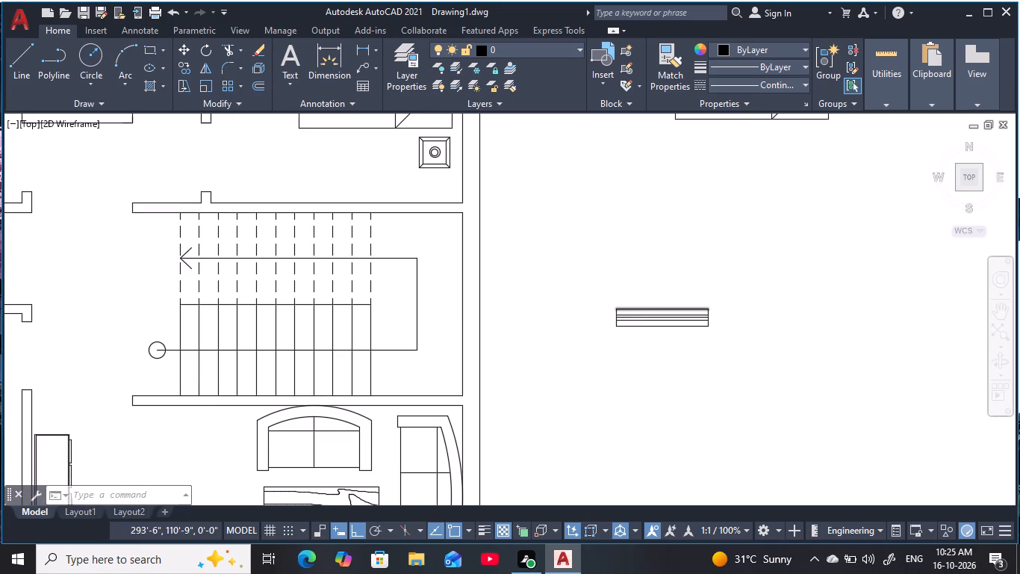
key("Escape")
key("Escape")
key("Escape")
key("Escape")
Copy the complete 4' window symbol horizontally to the east, leaving a gap beside the original.
scroll(669, 295, "down", 2)
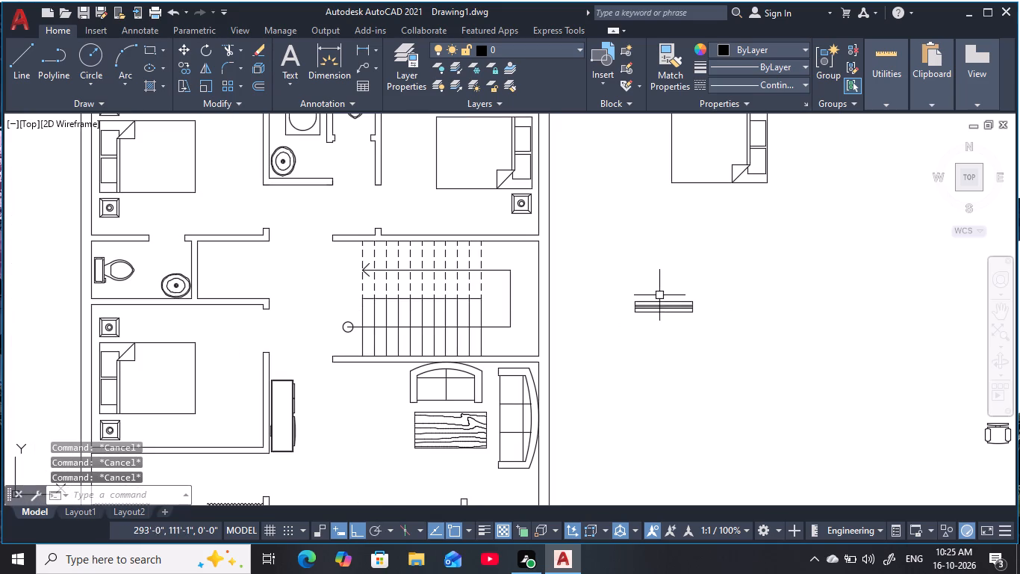
left_click_drag(591, 271, 600, 277)
left_click(739, 339)
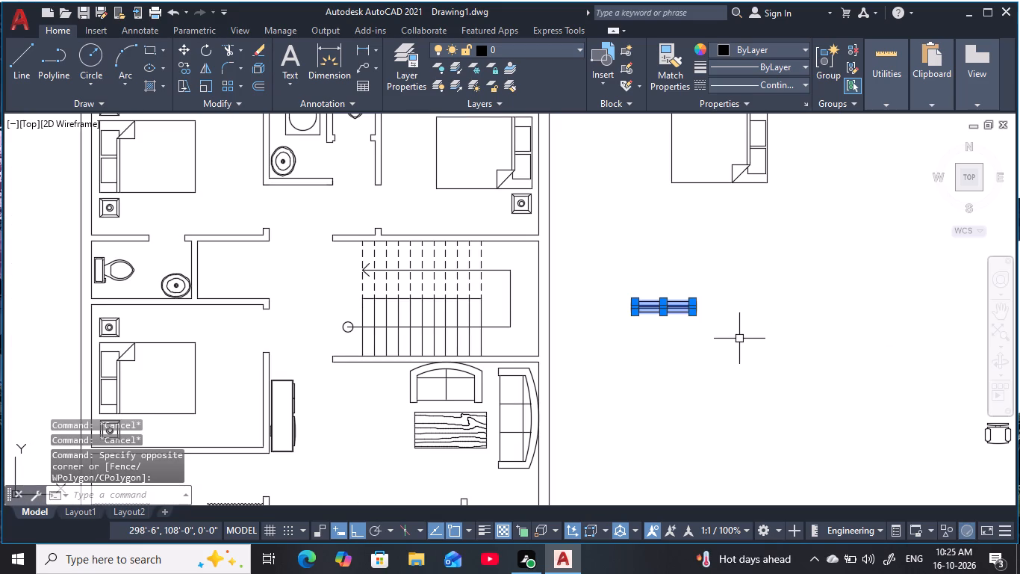
key("c")
key("o")
key("space")
left_click(667, 308)
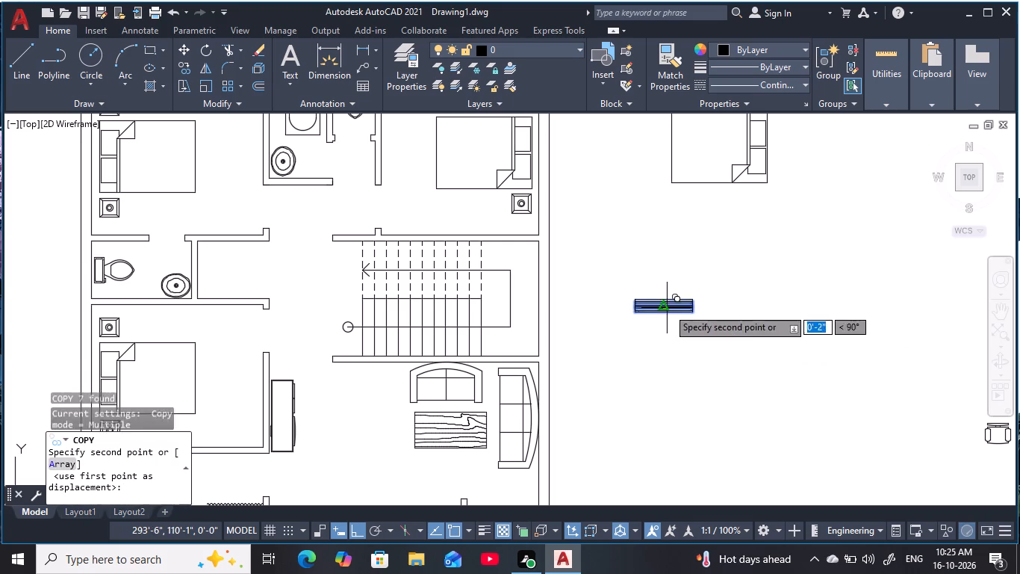
left_click(768, 306)
key("Escape")
key("Escape")
key("Escape")
key("Escape")
Rotate the copied window symbol 90° counterclockwise about a point just beyond its east end, making it vertical.
left_click(722, 287)
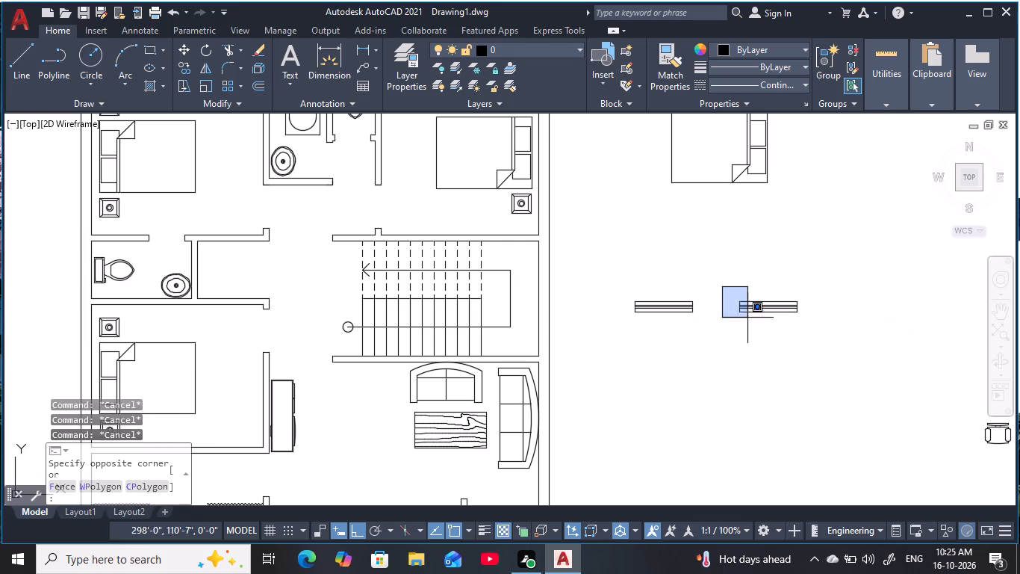
left_click(820, 325)
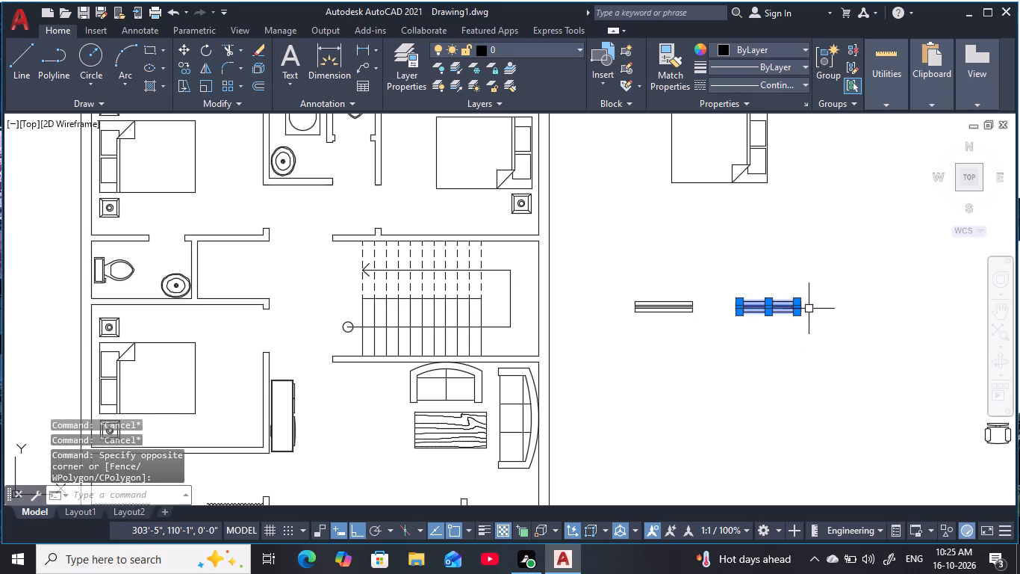
type("RO")
key("space")
left_click(807, 308)
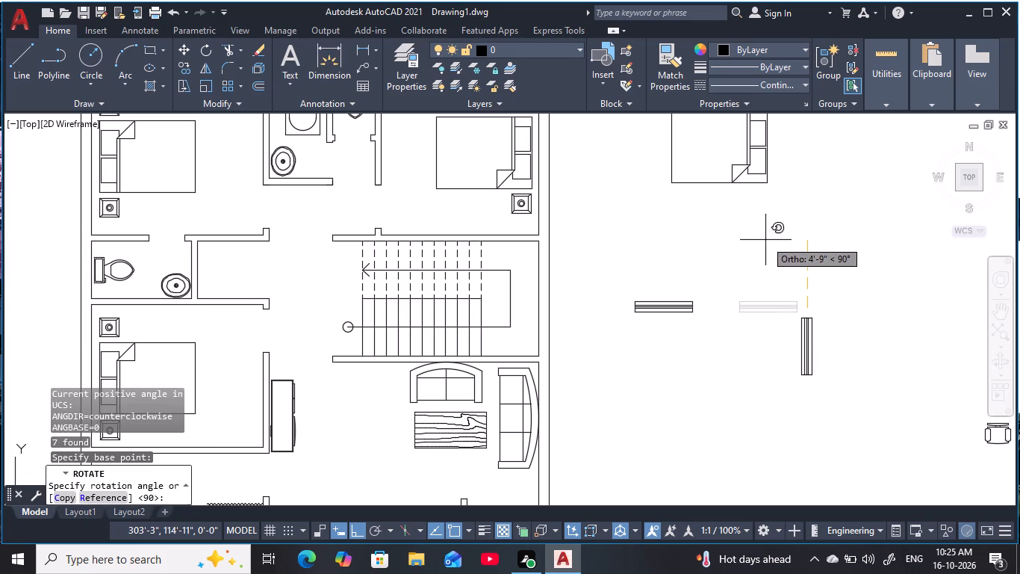
left_click(765, 240)
key("Escape")
key("Escape")
key("Escape")
With Ortho off, copy the horizontal window symbol by its upper edge's midpoint into the northwest bedroom's north wall.
scroll(715, 310, "down", 1)
middle_click_drag(656, 285, 730, 332)
key("Escape")
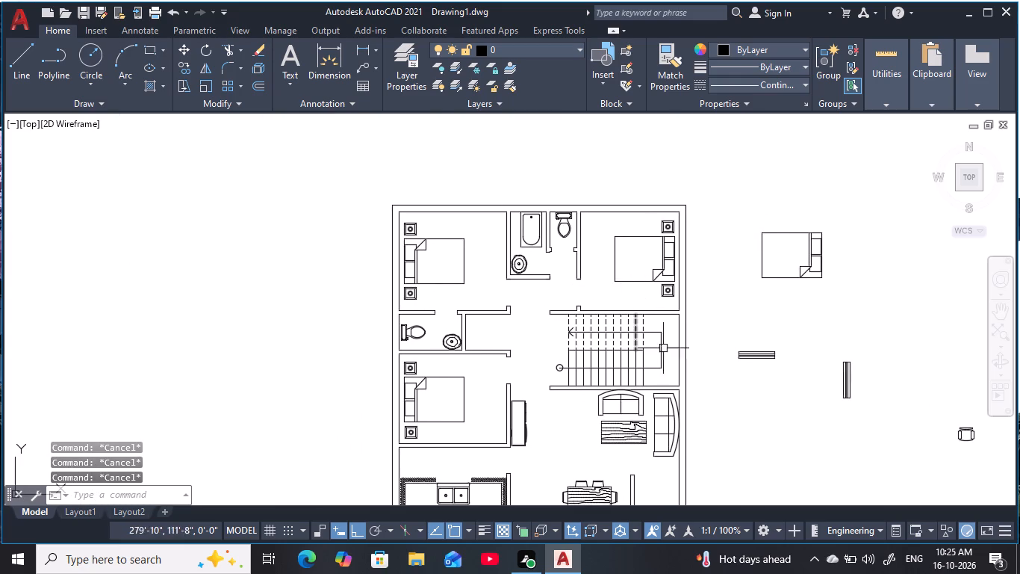
key("Escape")
key("Escape")
scroll(760, 367, "up", 1)
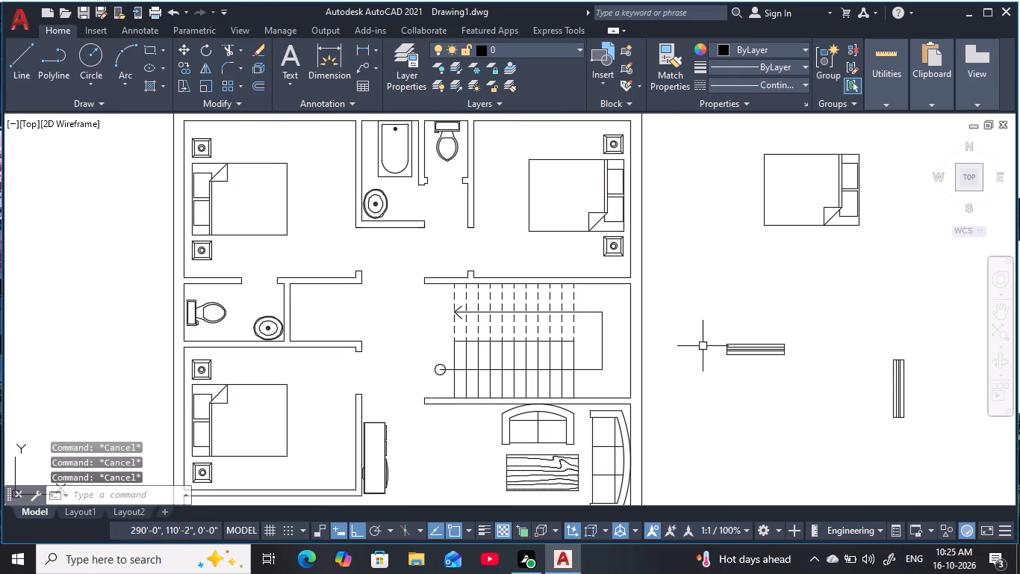
left_click(693, 330)
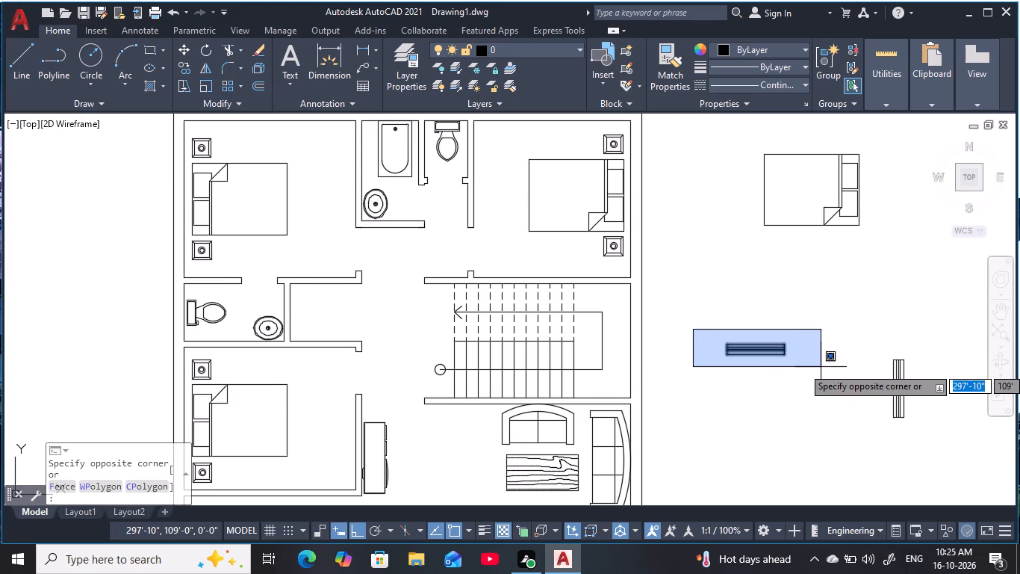
left_click(824, 367)
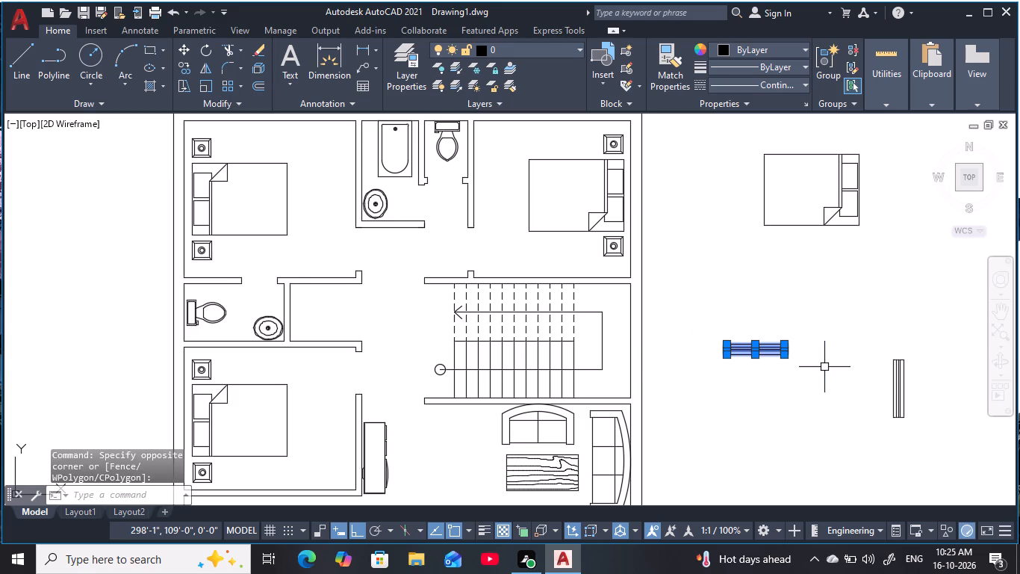
middle_click_drag(730, 309, 741, 360)
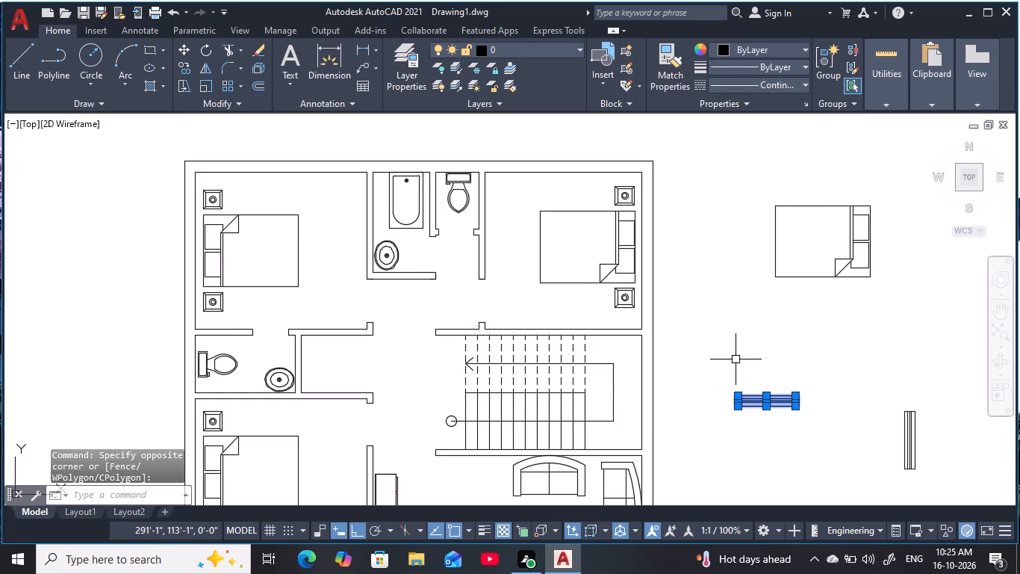
key("c")
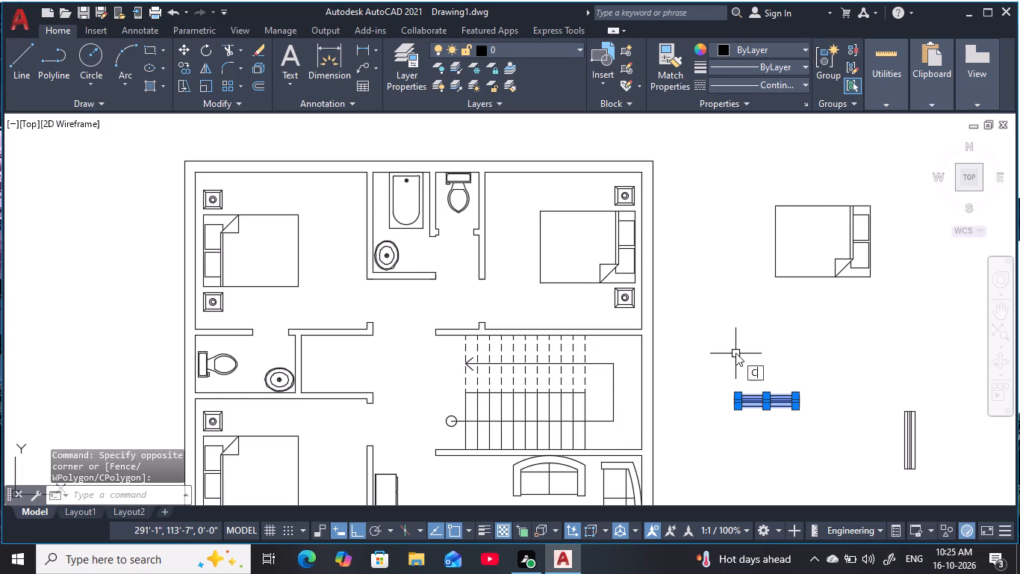
key("o")
key("space")
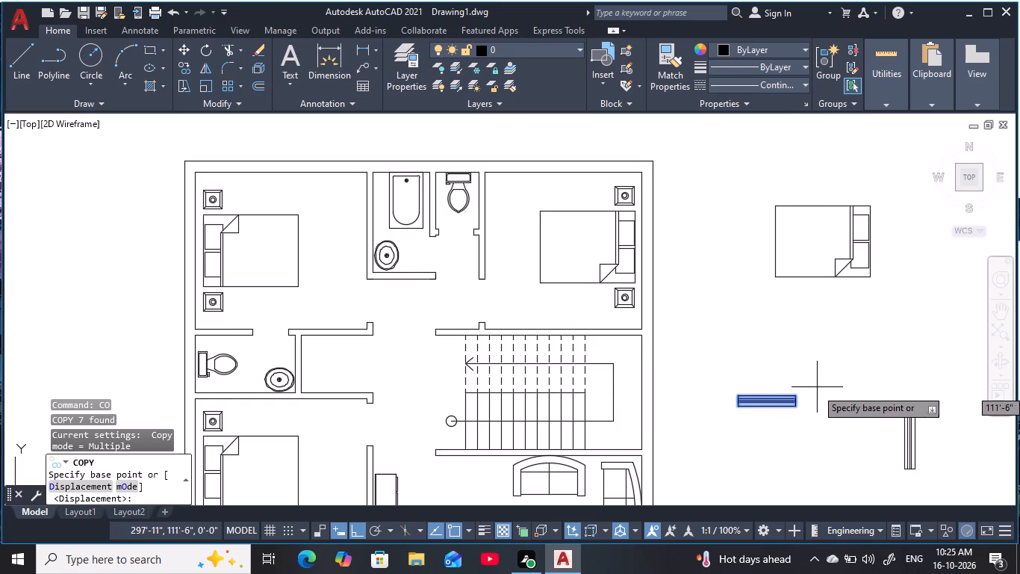
scroll(764, 401, "up", 2)
left_click(772, 393)
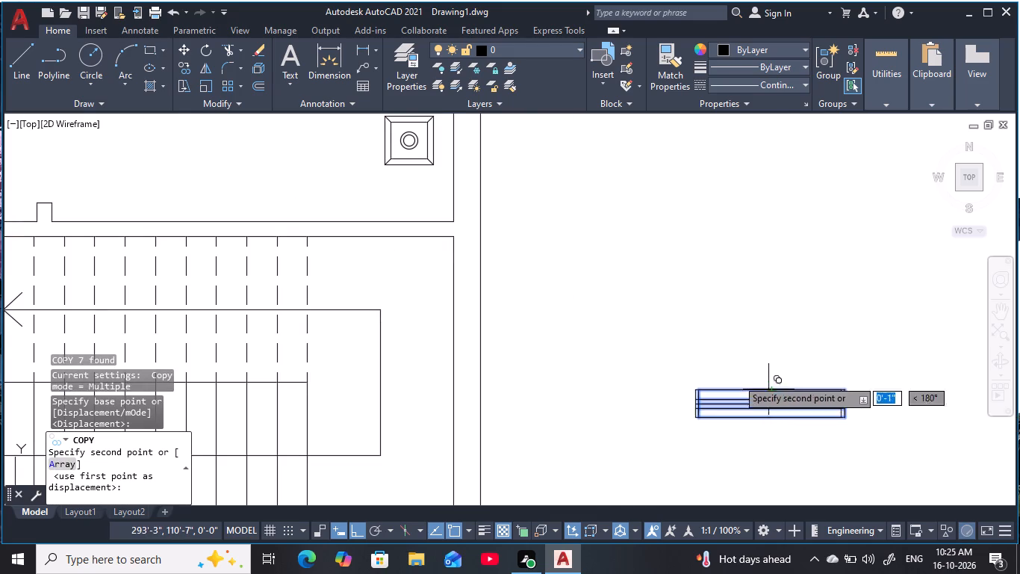
middle_click_drag(574, 286, 609, 333)
key("F8")
middle_click_drag(218, 239, 471, 331)
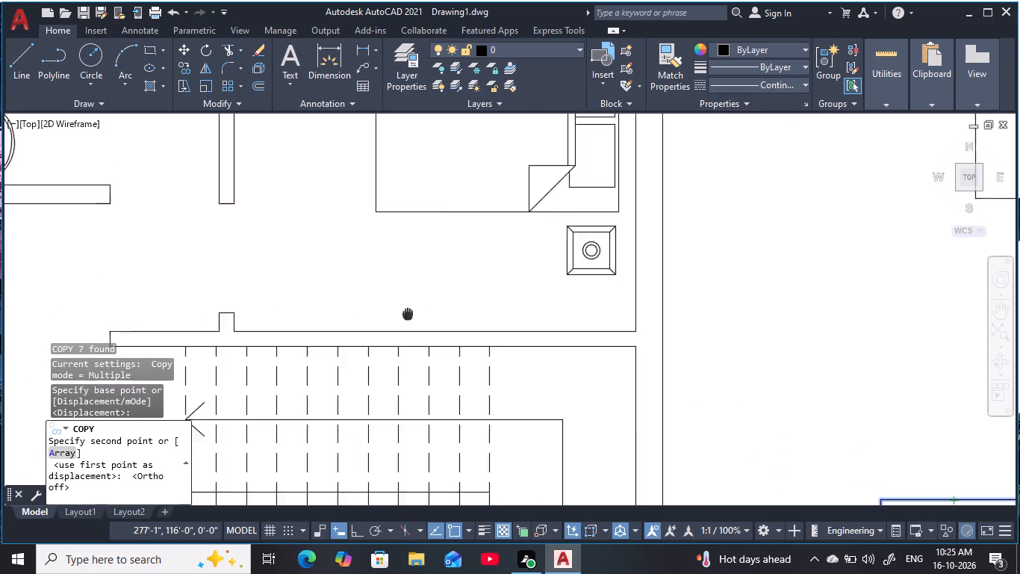
middle_click_drag(471, 331, 651, 364)
scroll(780, 389, "down", 1)
middle_click_drag(328, 212, 447, 321)
scroll(408, 238, "up", 1)
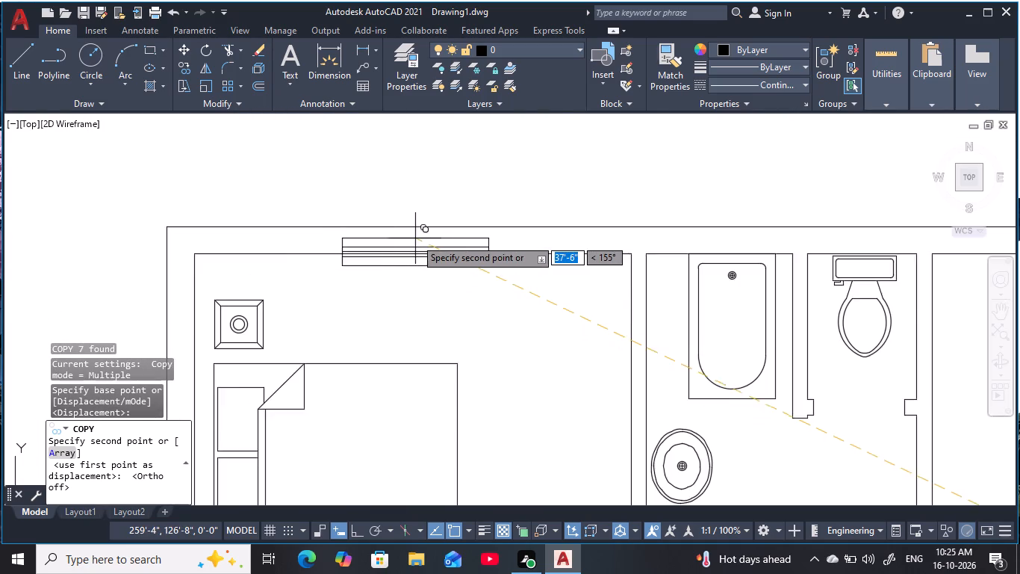
scroll(415, 238, "up", 1)
left_click(426, 224)
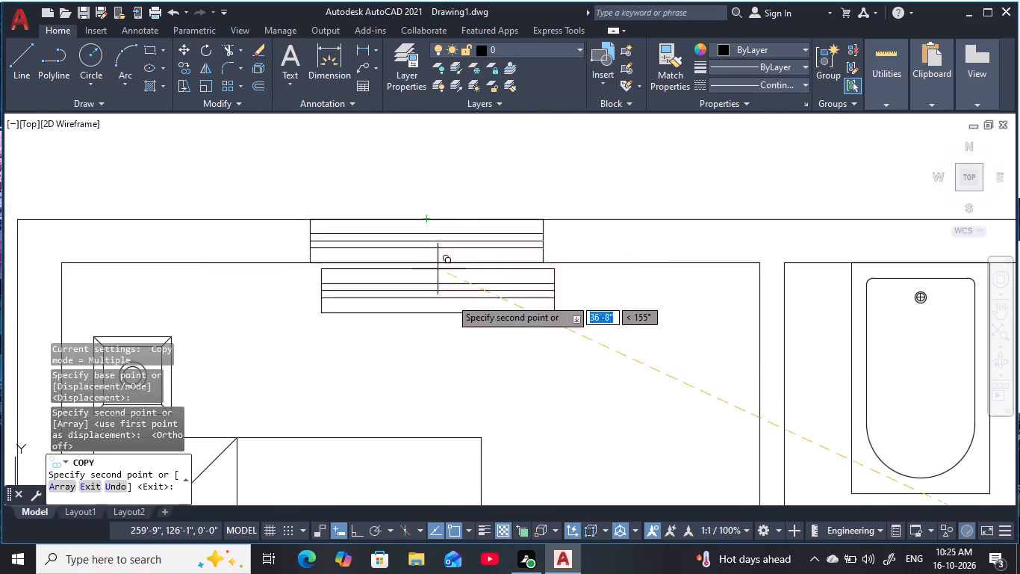
Place another copy of the horizontal window in the north wall of the northeast bedroom.
scroll(480, 329, "down", 2)
middle_click_drag(481, 331, 396, 262)
scroll(394, 261, "down", 1)
scroll(485, 354, "down", 1)
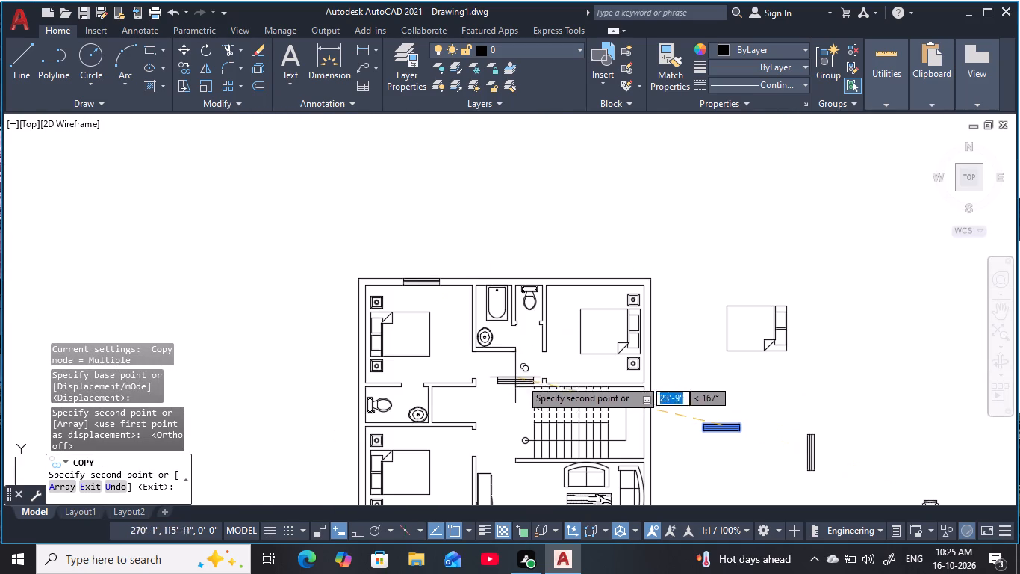
scroll(576, 276, "up", 2)
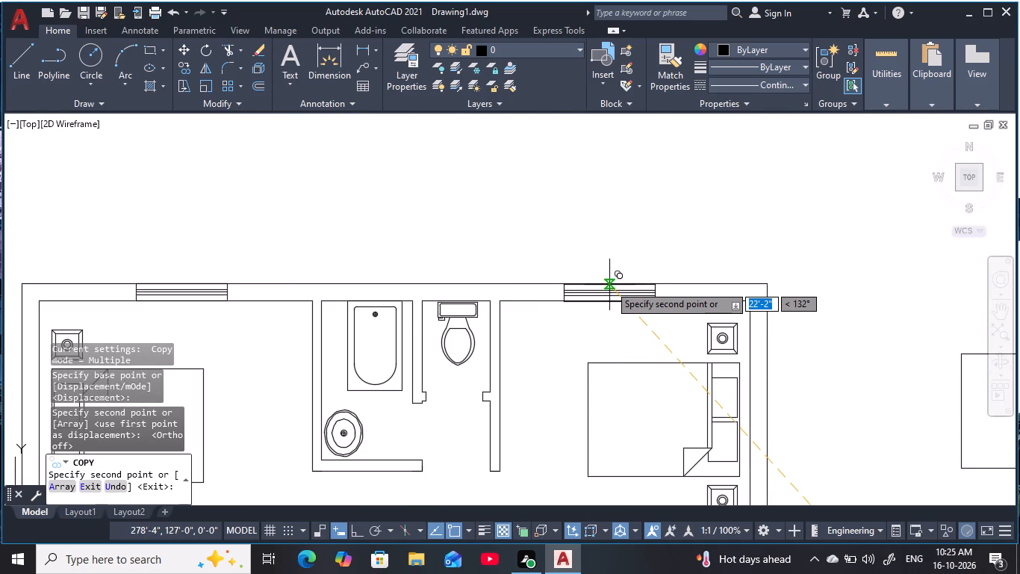
left_click(618, 284)
Place a third copy of the horizontal window in the kitchen's south wall, below the counter, and finish copying.
scroll(631, 353, "down", 2)
middle_click_drag(632, 354, 638, 250)
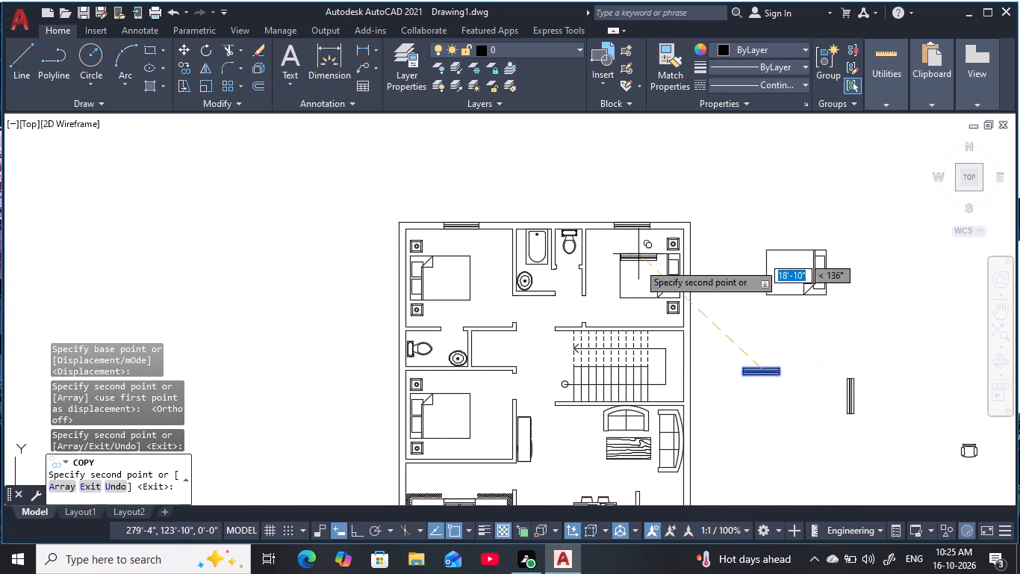
middle_click_drag(533, 397, 598, 165)
scroll(532, 376, "up", 3)
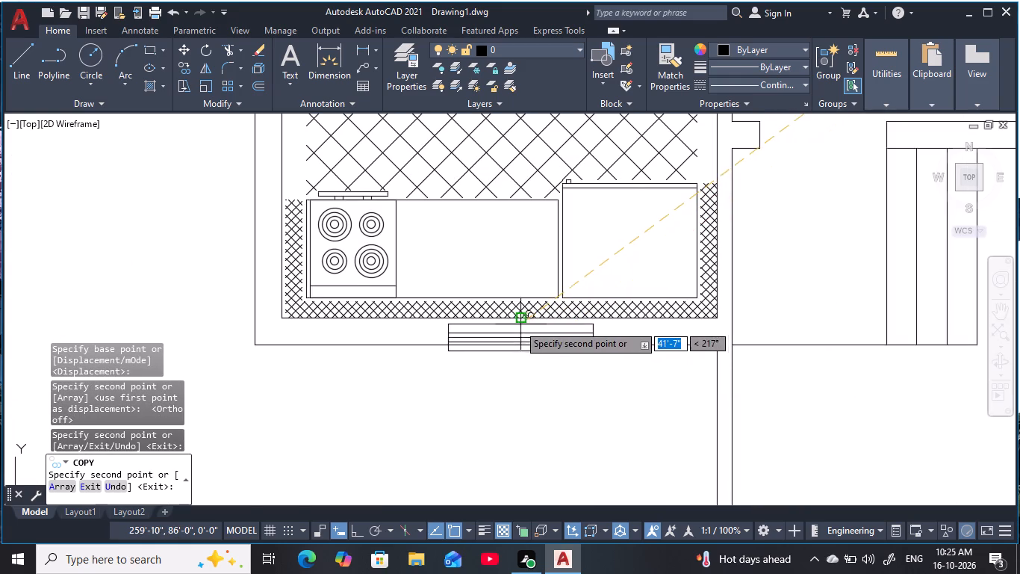
left_click(506, 322)
scroll(550, 387, "down", 2)
middle_click_drag(553, 386, 453, 361)
middle_click_drag(662, 366, 618, 327)
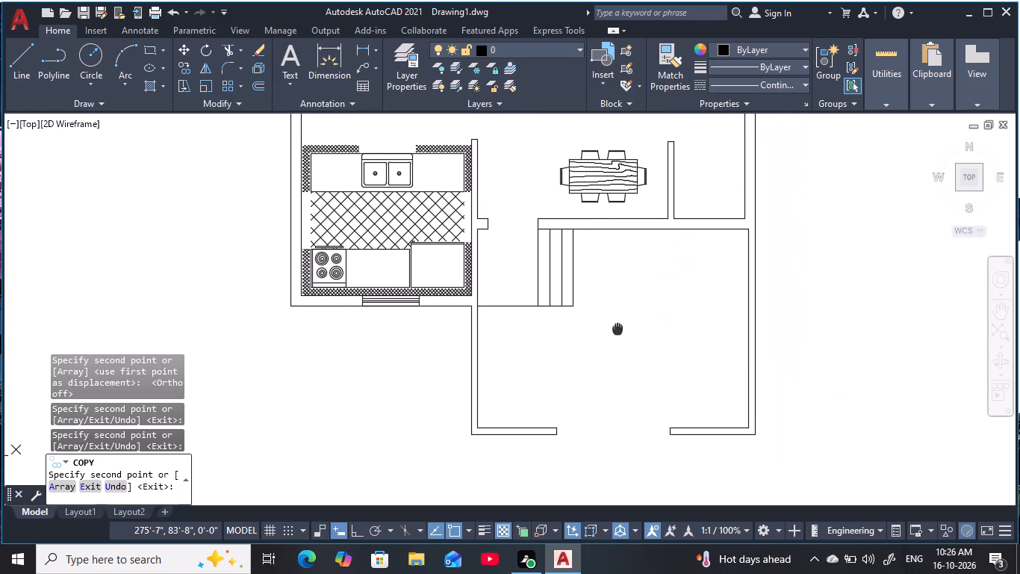
middle_click_drag(618, 327, 583, 410)
scroll(586, 408, "down", 1)
middle_click_drag(589, 407, 556, 454)
key("Escape")
key("Escape")
key("Escape")
key("Escape")
Copy the vertical window symbol by its west edge's midpoint into the west wall behind the lower west bedroom's bed.
left_click(825, 282)
left_click(747, 185)
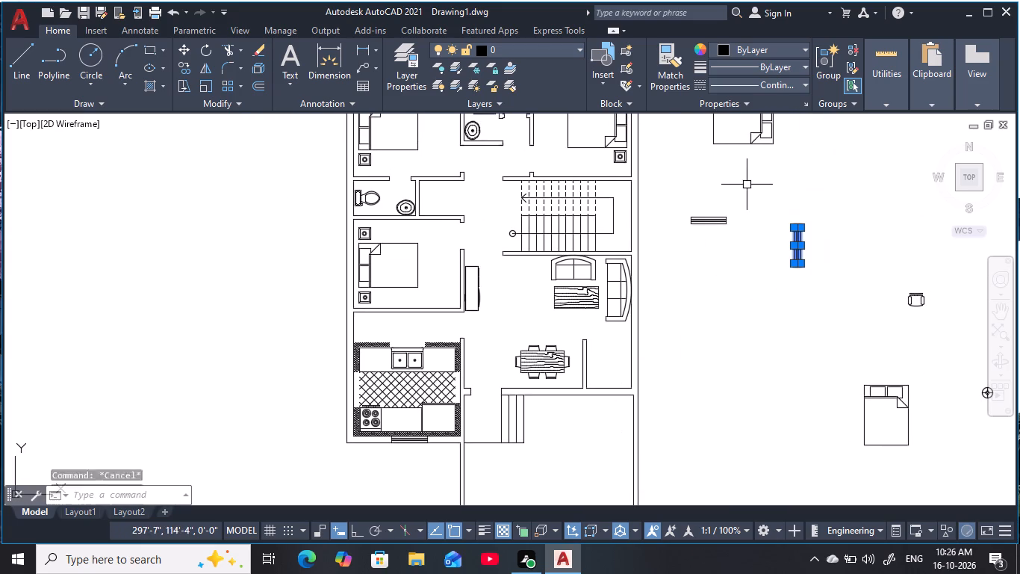
key("c")
key("o")
key("space")
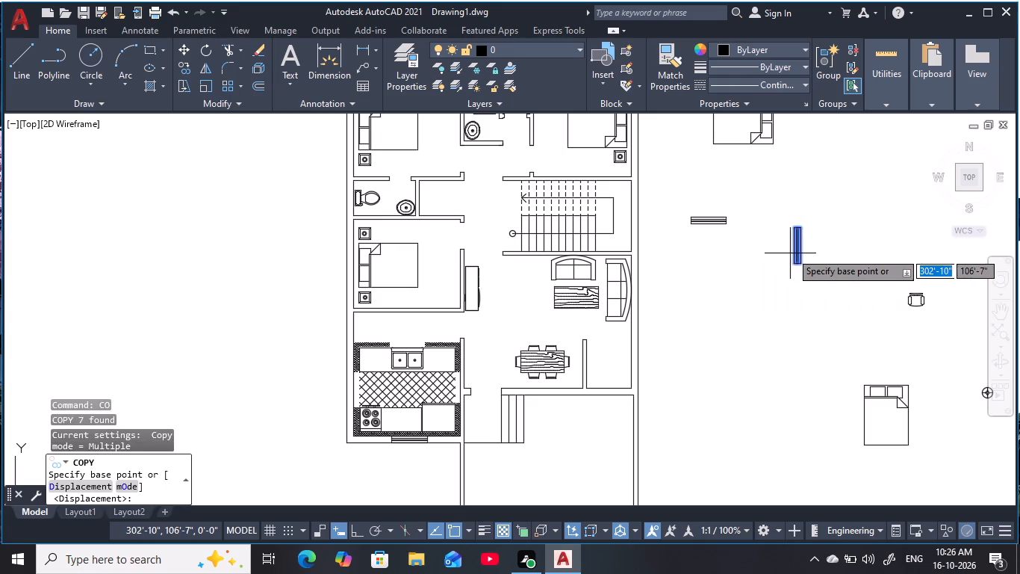
left_click(791, 245)
middle_click_drag(378, 318, 470, 313)
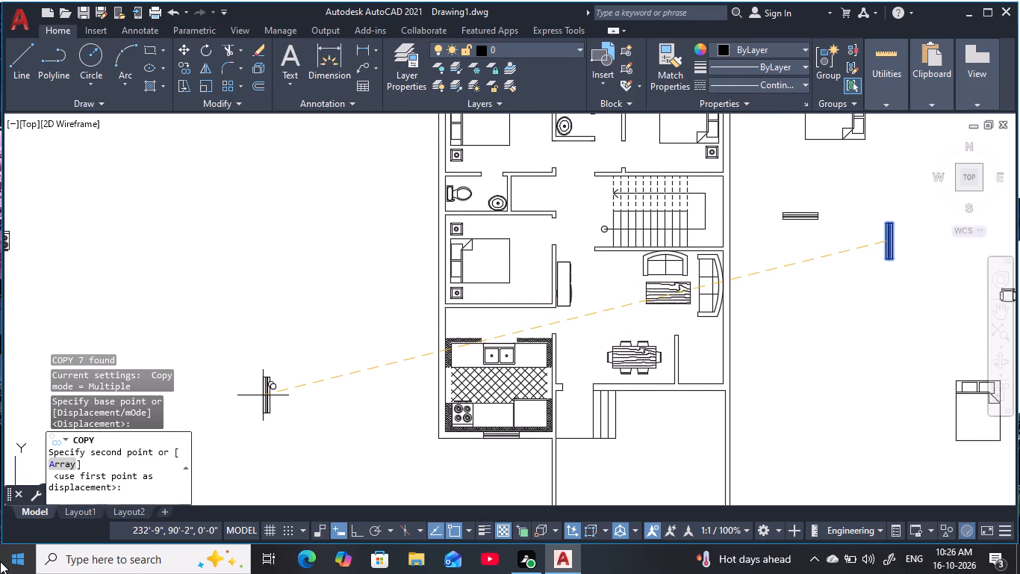
scroll(1, 540, "up", 3)
scroll(441, 258, "up", 3)
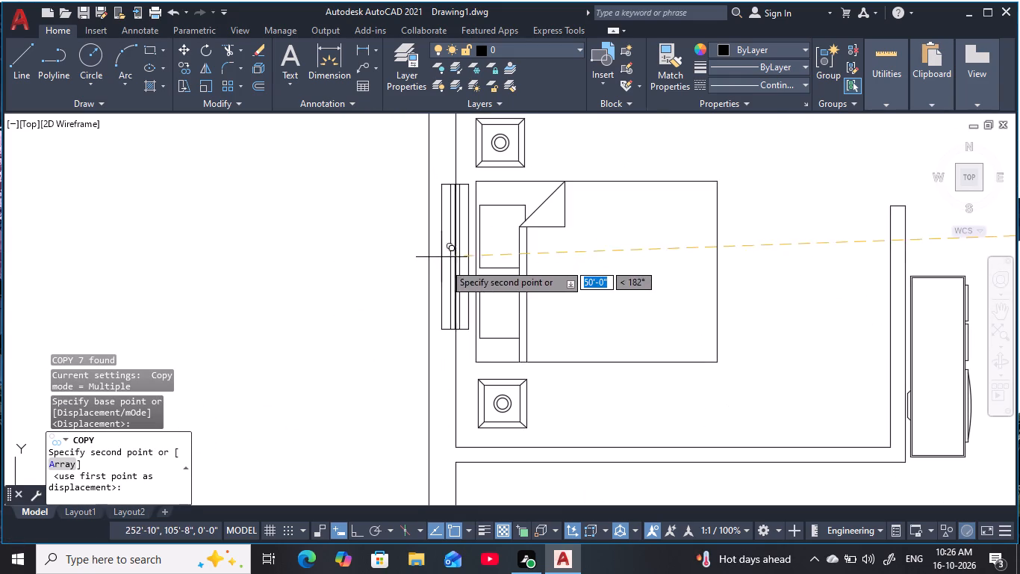
left_click(433, 266)
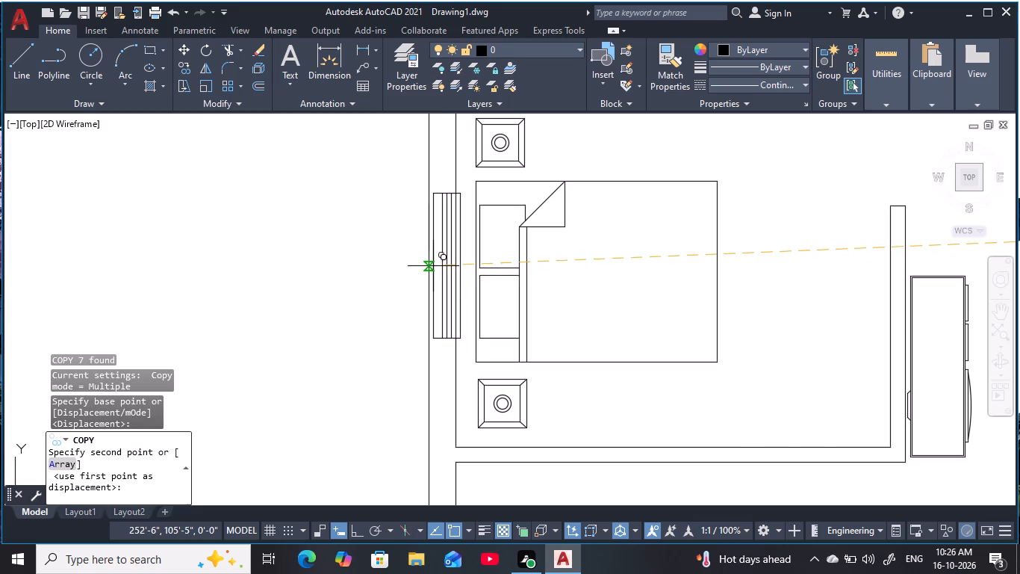
Place another copy of the vertical window in the northwest bedroom's west wall, behind the bed, and finish copying.
scroll(309, 264, "down", 2)
middle_click_drag(307, 253, 388, 465)
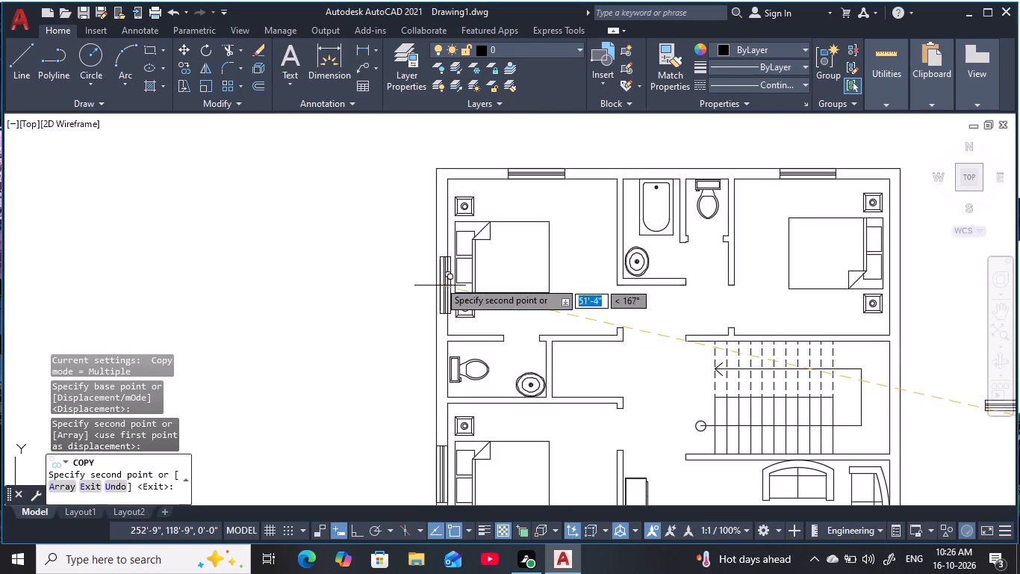
scroll(442, 278, "up", 2)
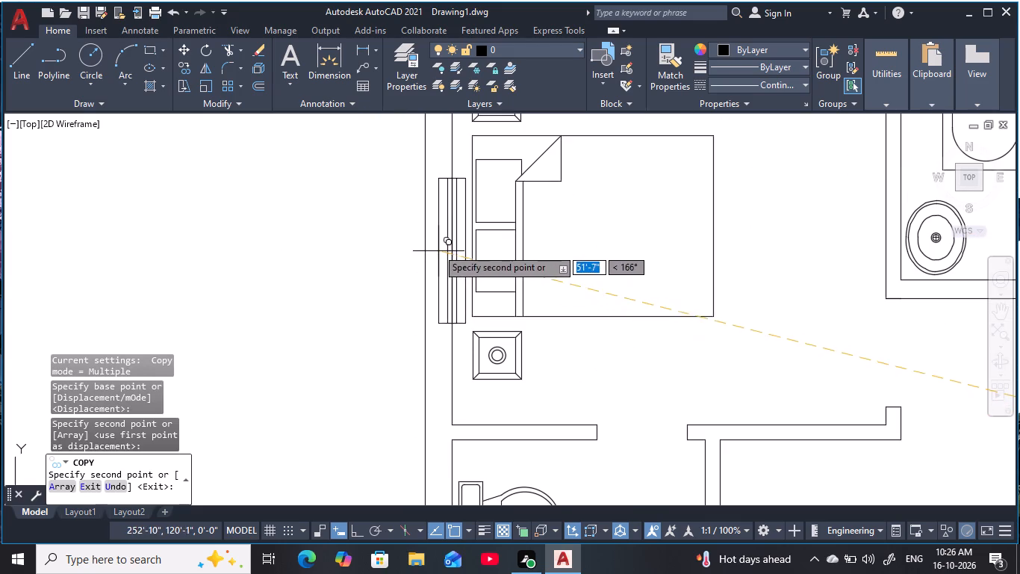
left_click(425, 233)
scroll(204, 319, "down", 2)
middle_click_drag(204, 319, 359, 264)
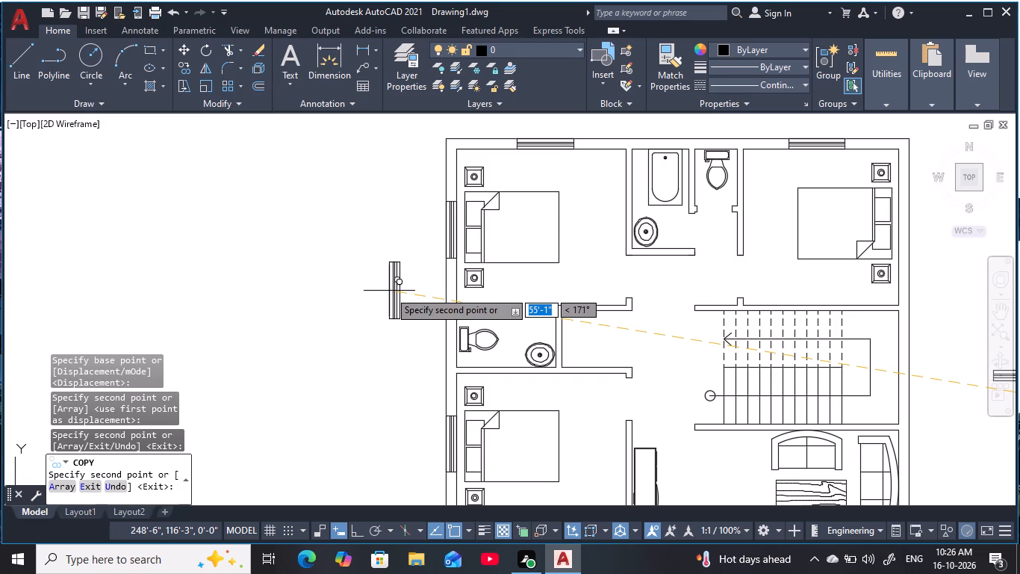
key("Escape")
key("Escape")
key("Escape")
key("Escape")
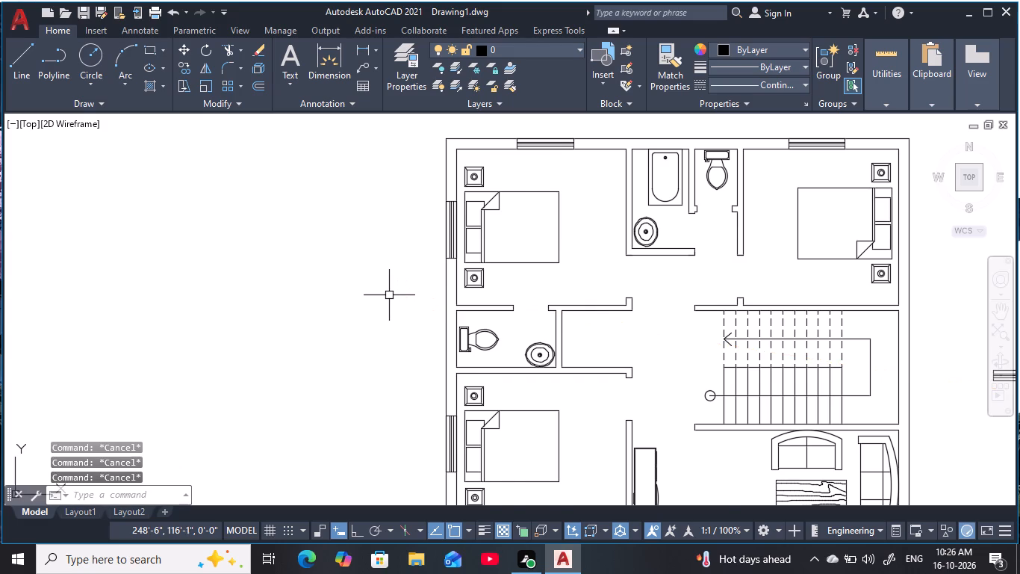
key("Escape")
Copy the vertical window symbol by its east edge's midpoint into the living area's east wall, near the long sofa's south end.
scroll(441, 309, "down", 2)
middle_click_drag(529, 318, 454, 262)
scroll(532, 281, "up", 1)
middle_click_drag(532, 281, 530, 280)
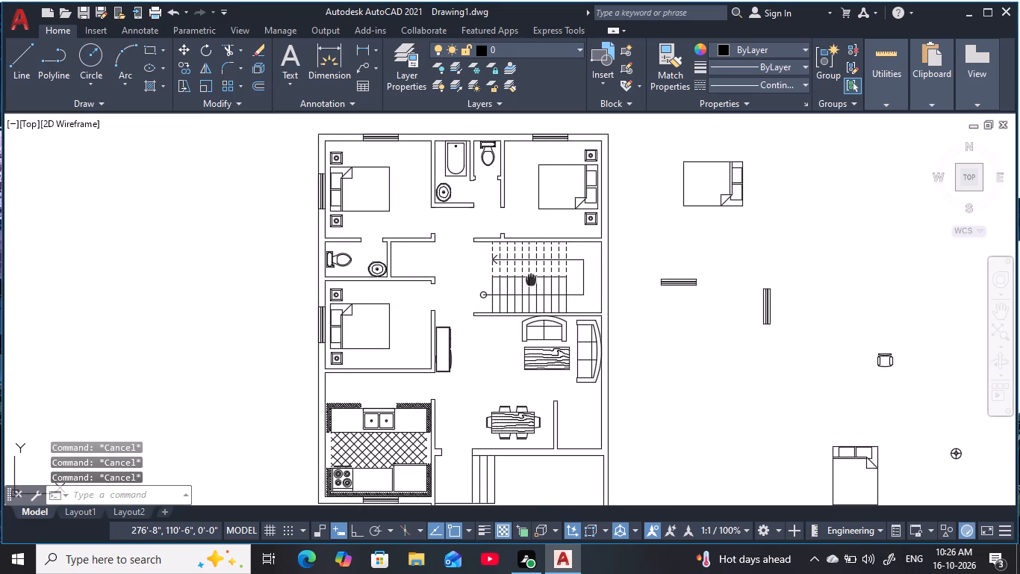
middle_click_drag(530, 280, 472, 274)
key("Escape")
key("Escape")
key("Escape")
key("Escape")
key("Escape")
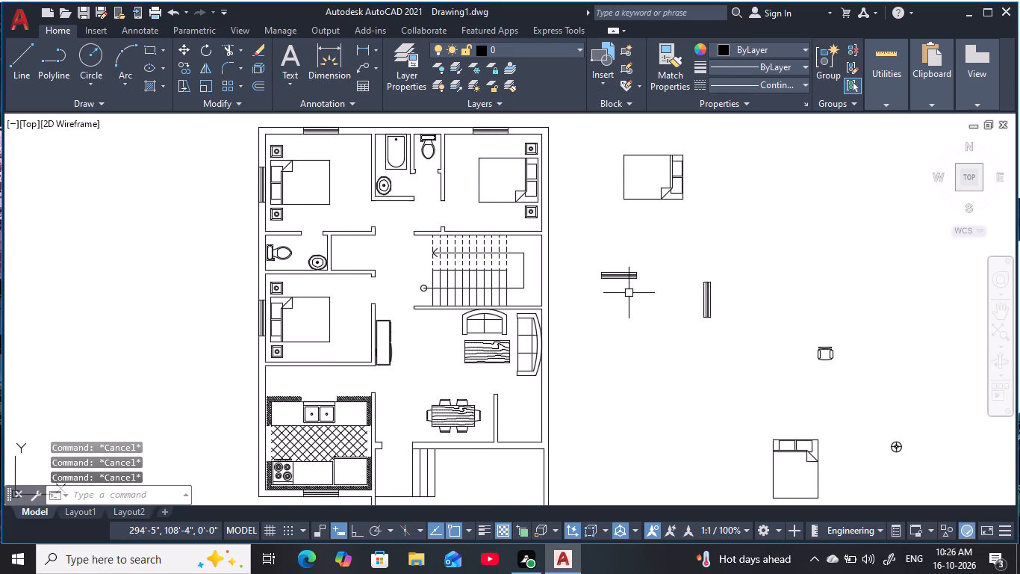
key("Escape")
left_click(680, 271)
left_click(744, 327)
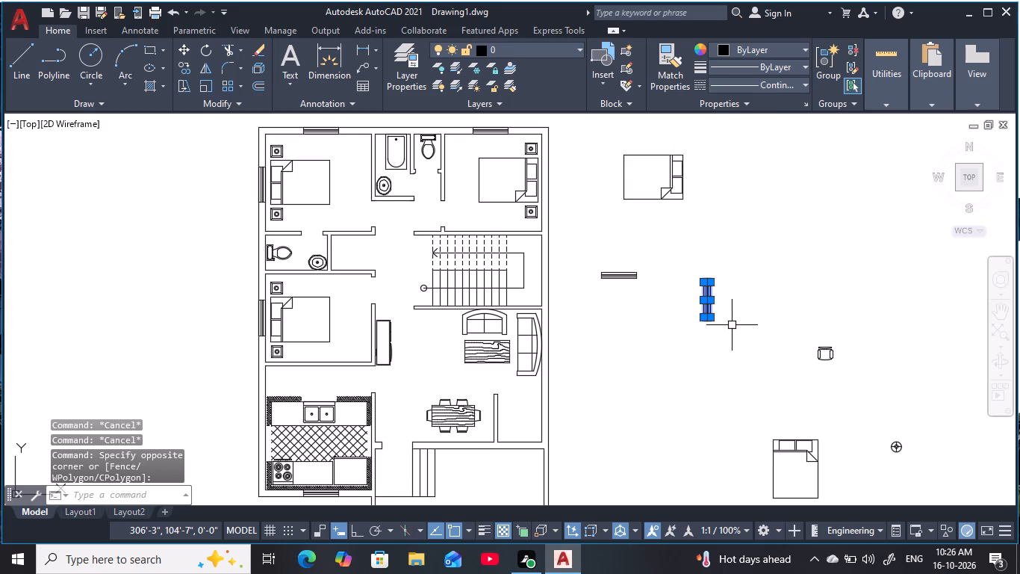
type("CO")
key("space")
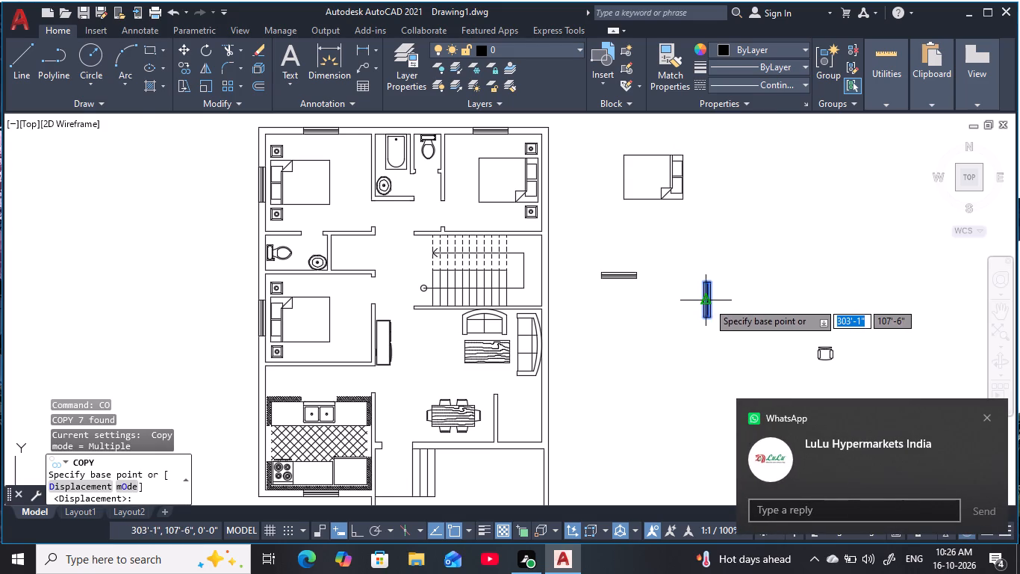
left_click(711, 302)
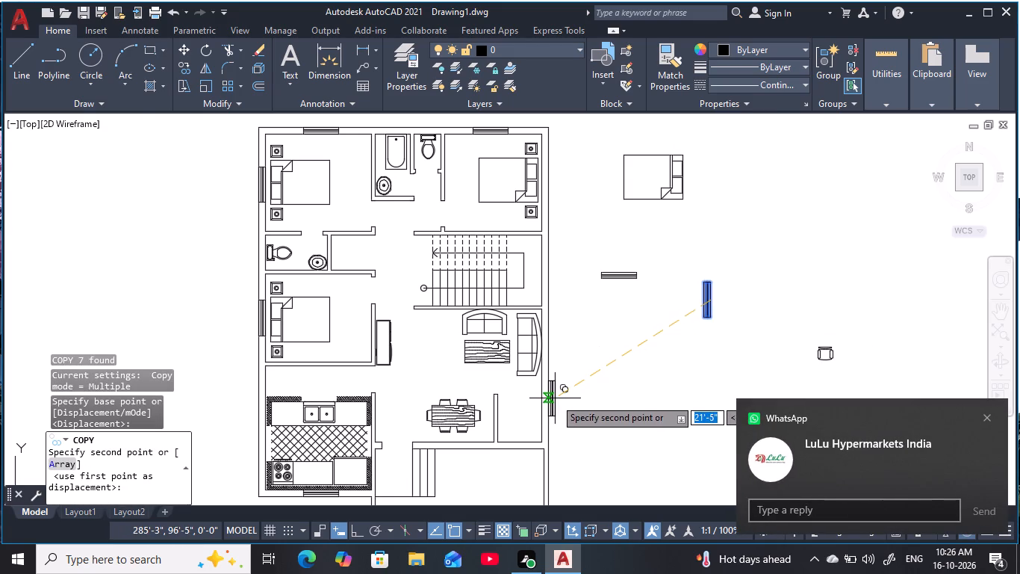
scroll(547, 391, "up", 3)
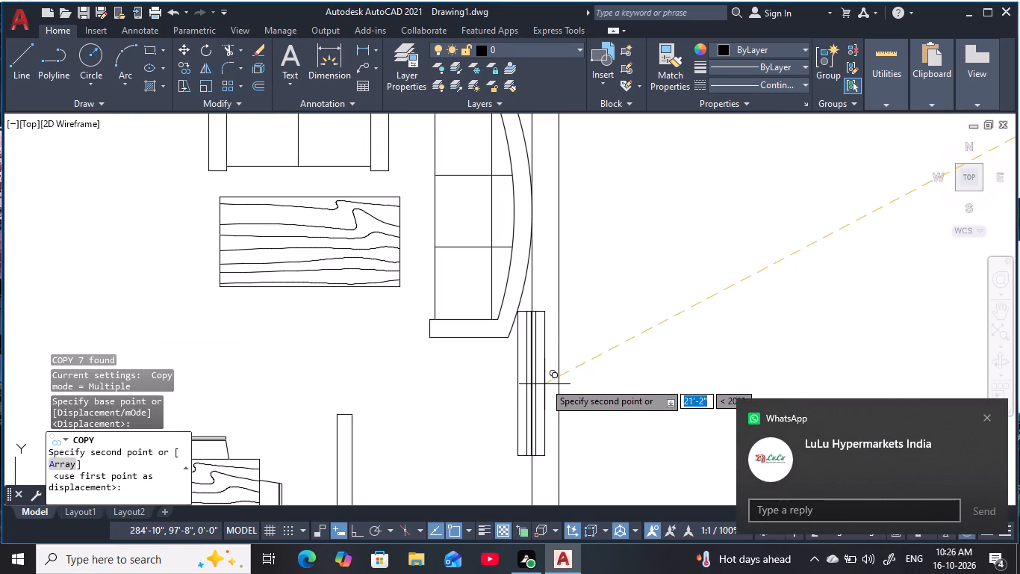
left_click(559, 371)
key("Escape")
scroll(591, 365, "down", 3)
key("Escape")
key("Escape")
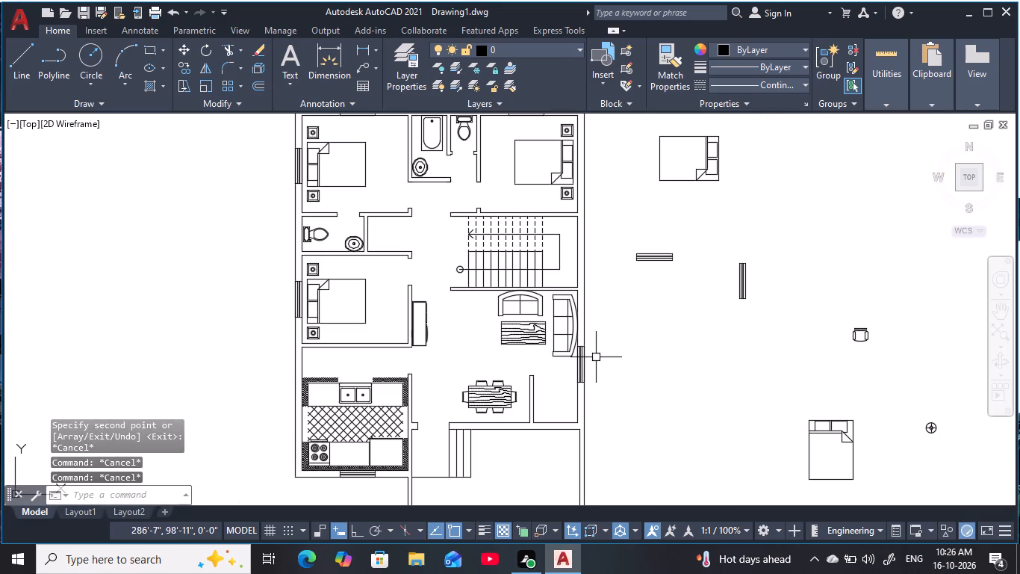
key("Escape")
key("Escape")
key("Escape")
key("Escape")
key("Escape")
key("Escape")
key("Escape")
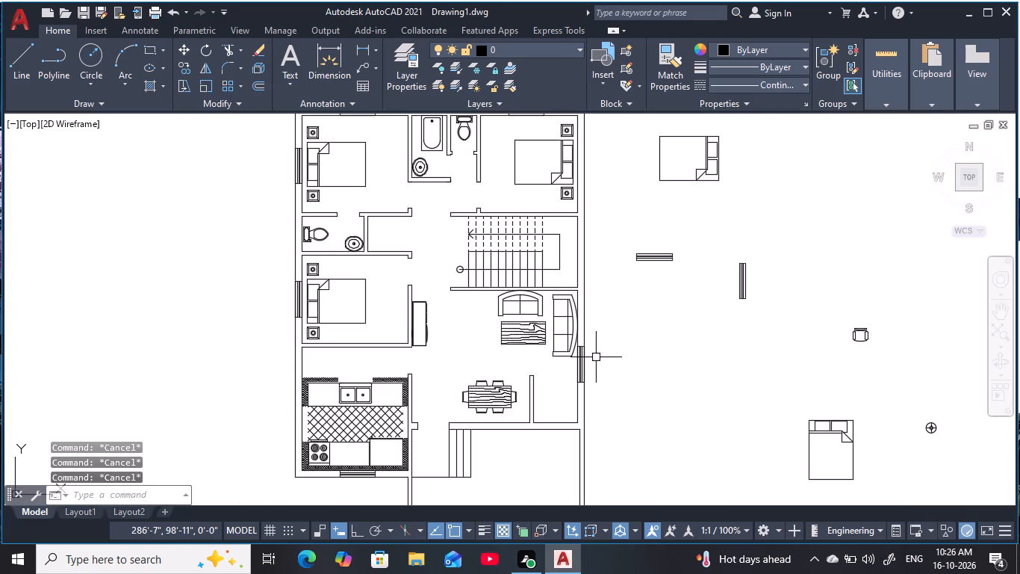
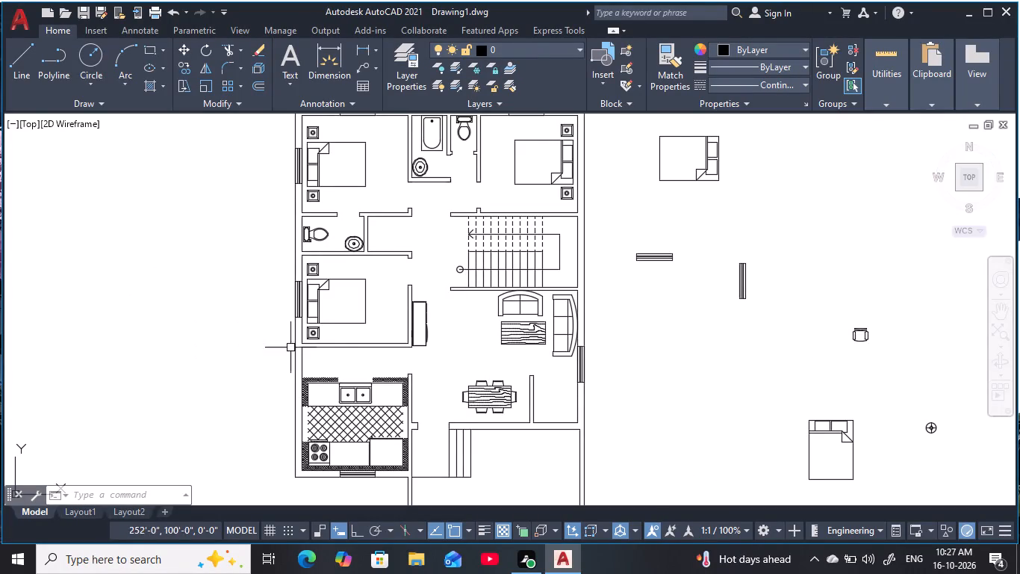
Examine the floor plan's rooms, staircase, entrance and exterior walls.
key("Escape")
key("Escape")
key("Escape")
key("Escape")
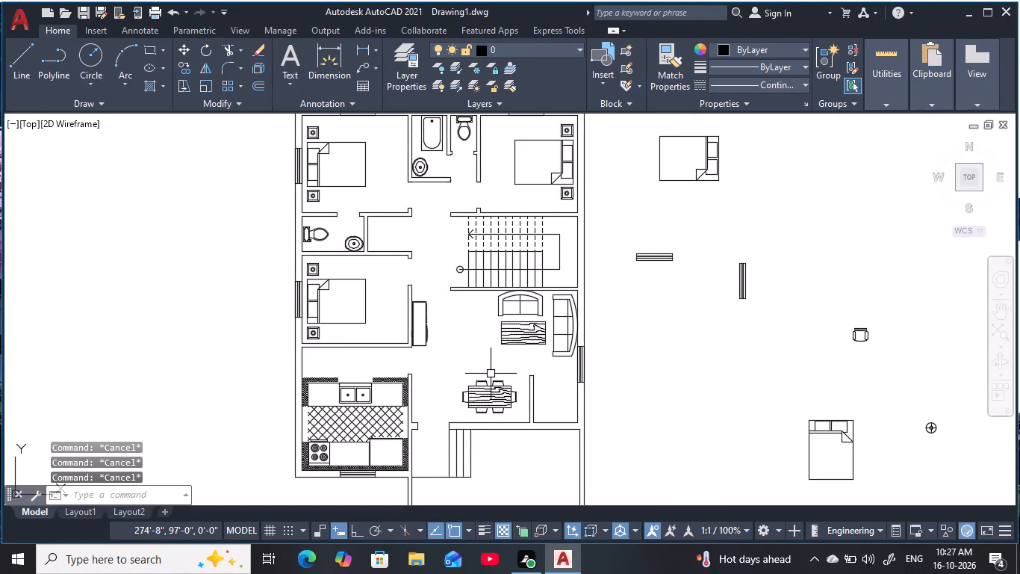
middle_click_drag(491, 374, 523, 290)
scroll(509, 348, "up", 3)
middle_click_drag(464, 346, 573, 270)
scroll(573, 270, "down", 2)
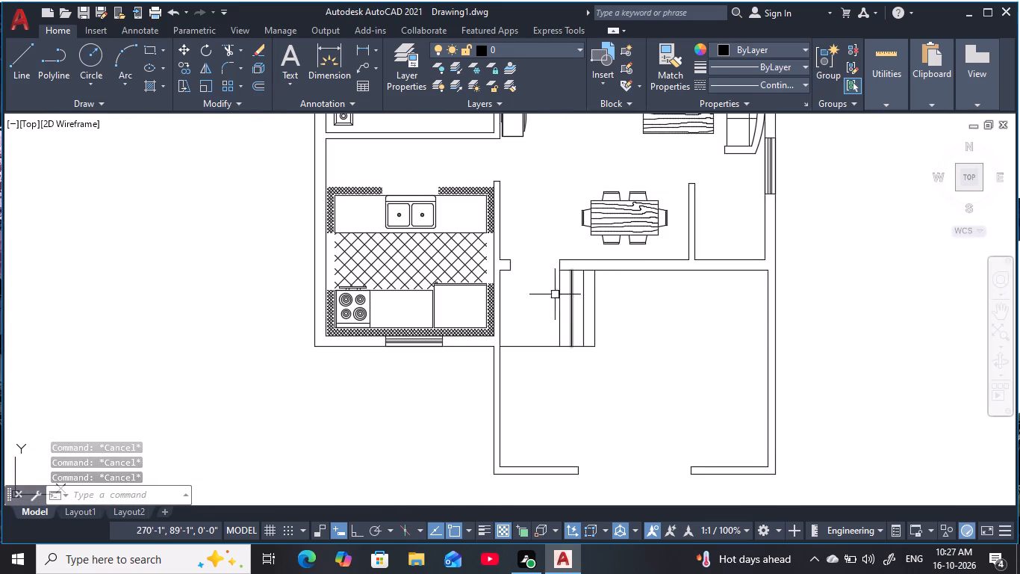
key("Escape")
key("Escape")
key("Escape")
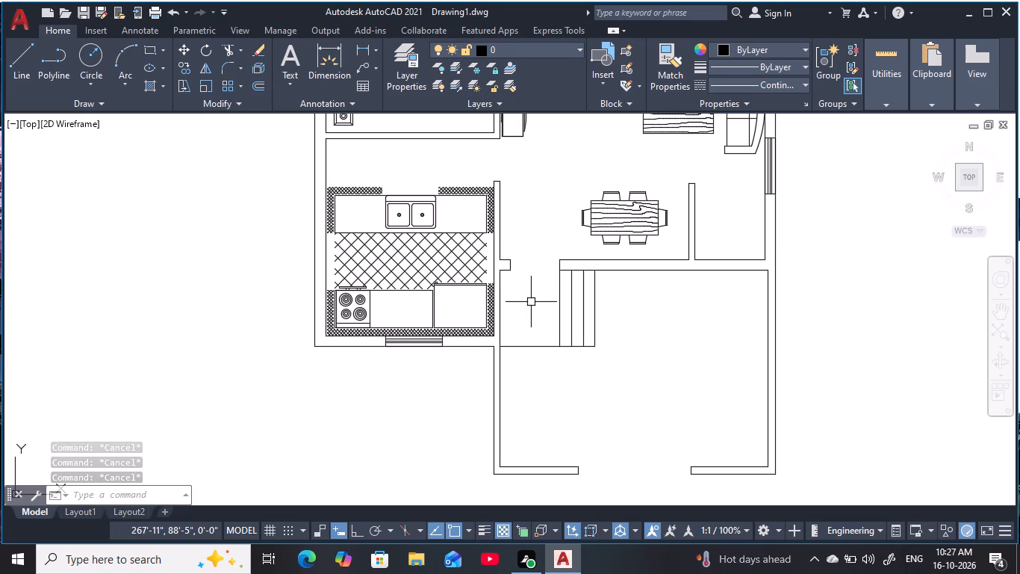
scroll(588, 233, "down", 2)
middle_click_drag(601, 222, 569, 331)
scroll(597, 264, "up", 2)
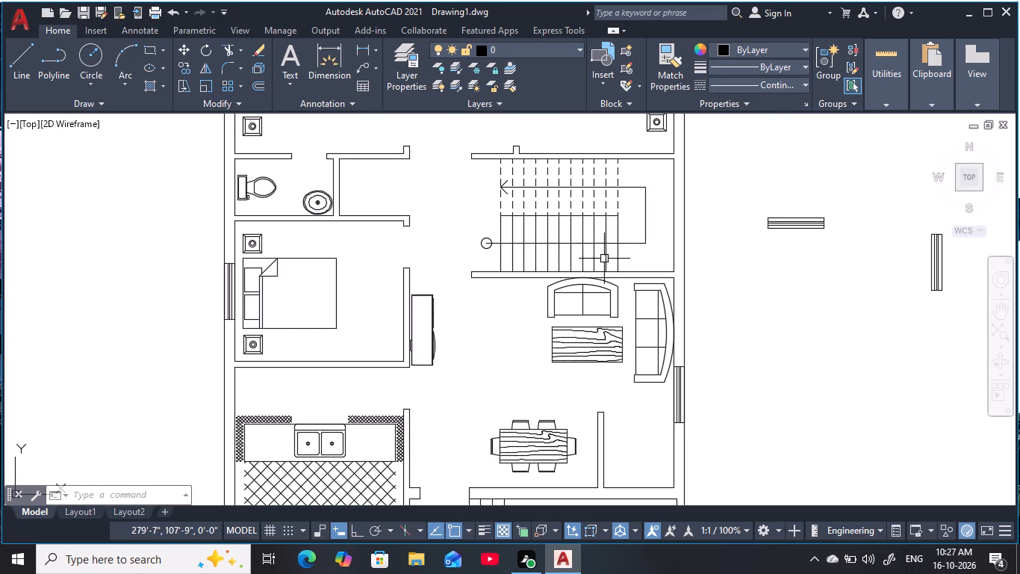
scroll(604, 258, "up", 1)
middle_click_drag(604, 257, 711, 275)
key("Escape")
key("Escape")
key("Escape")
key("Escape")
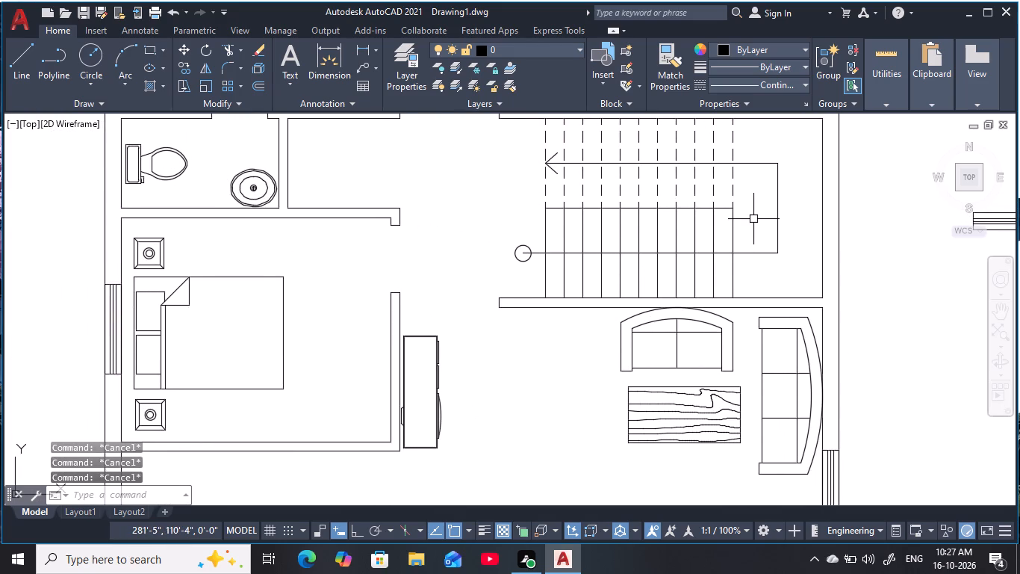
key("Escape")
key("Escape")
key("Escape")
scroll(545, 354, "down", 1)
middle_click_drag(545, 357, 546, 363)
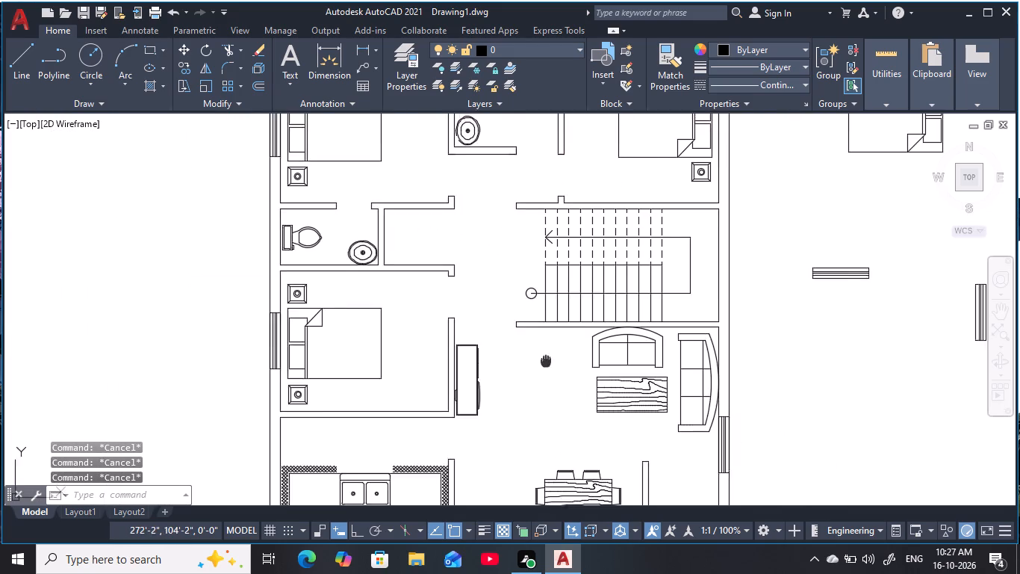
middle_click_drag(546, 363, 622, 366)
key("Escape")
key("Escape")
key("Escape")
key("Escape")
key("Escape")
key("Escape")
key("Escape")
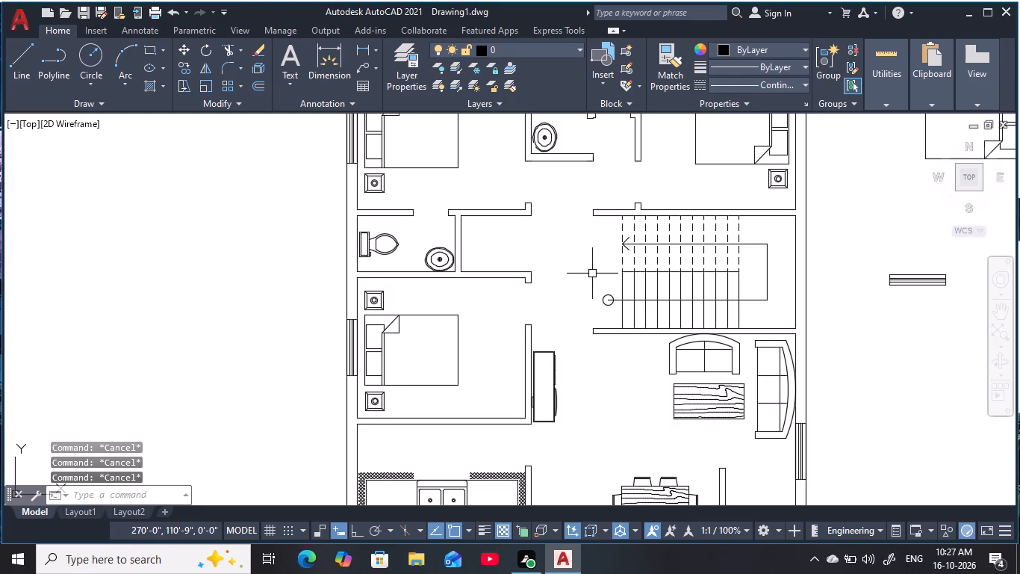
scroll(585, 266, "down", 1)
middle_click_drag(574, 249, 579, 280)
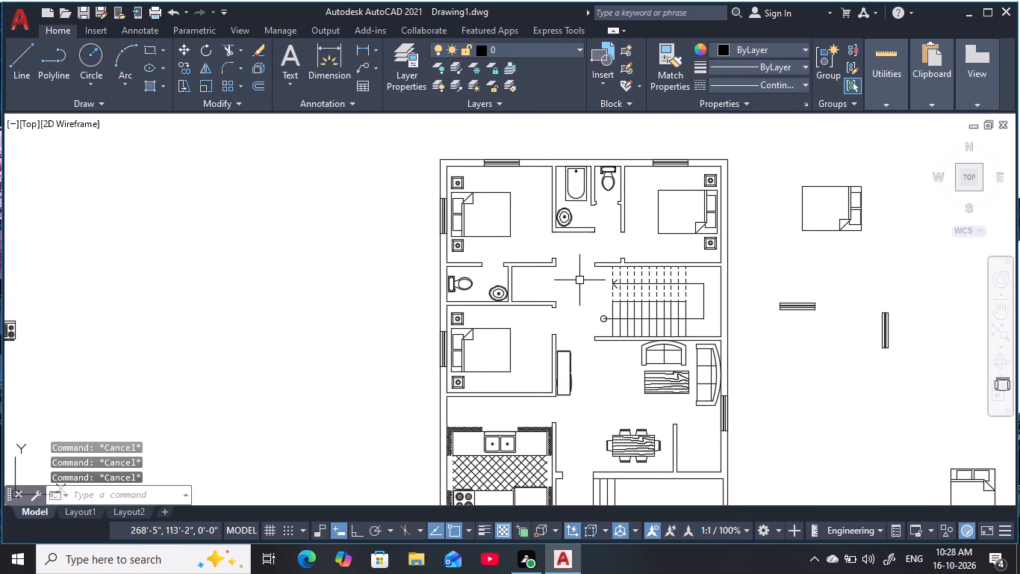
middle_click_drag(582, 262, 547, 154)
key("Escape")
key("Escape")
key("Escape")
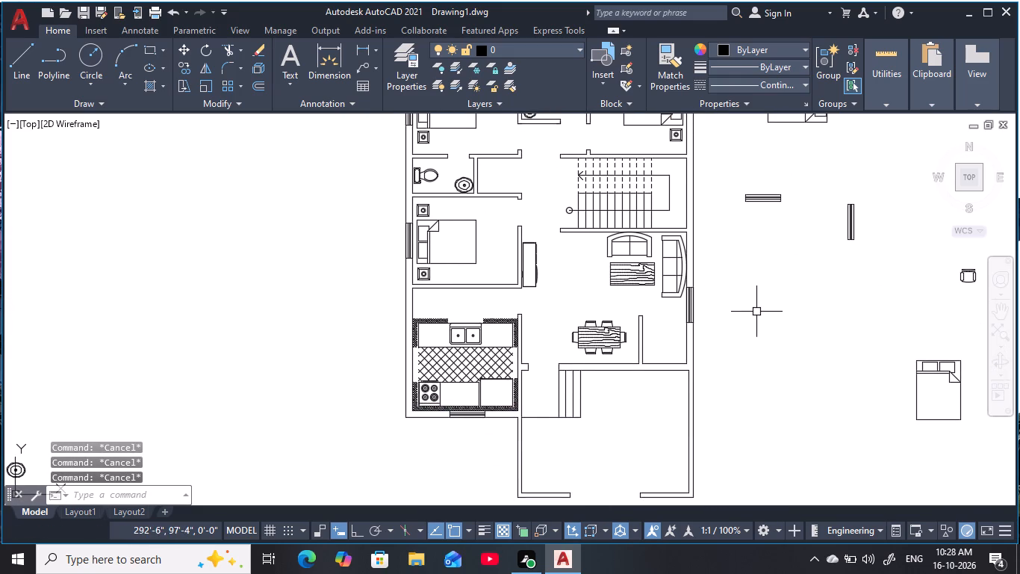
Draw a closed horizontal rectangle of lines, 2'6" by 9", in the empty area just east of the plan.
type("L")
key("space")
left_click(752, 291)
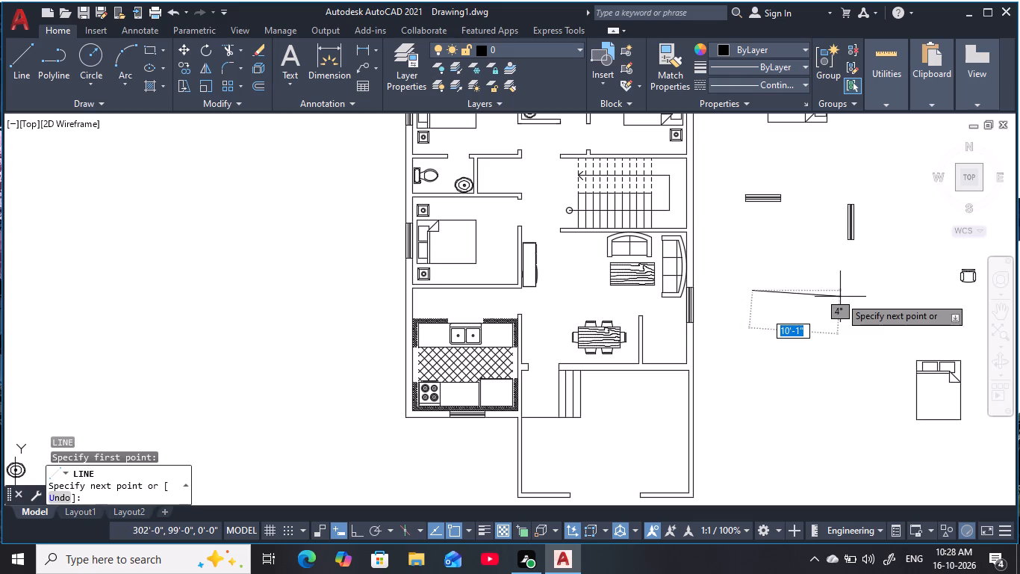
key("F8")
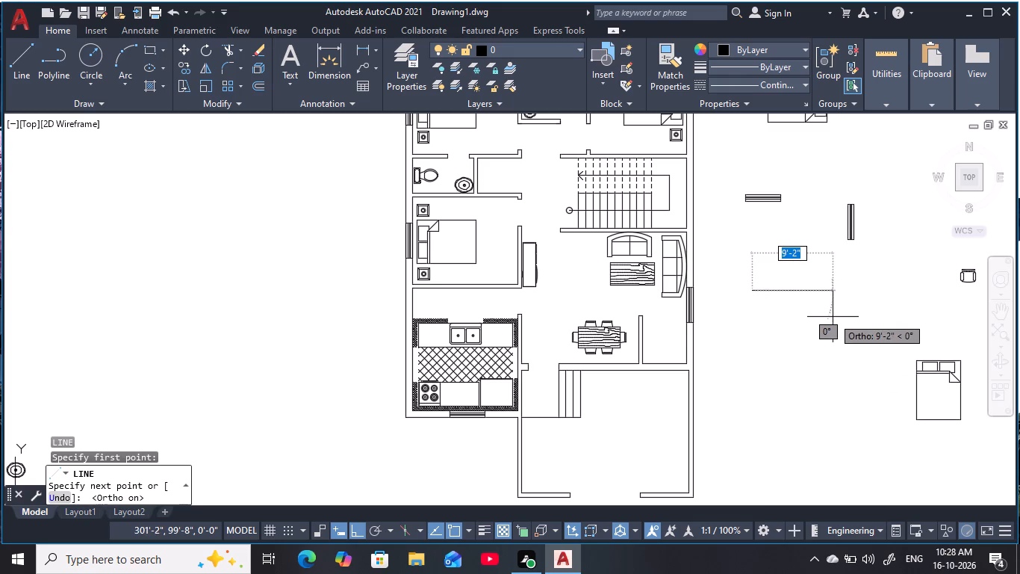
type("2'6")
key("space")
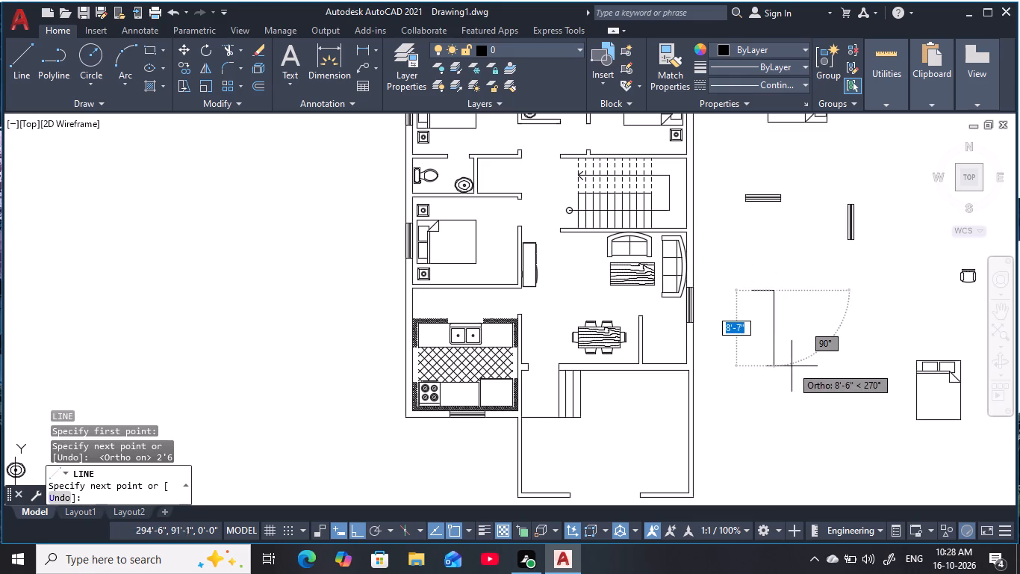
type("9")
key("space")
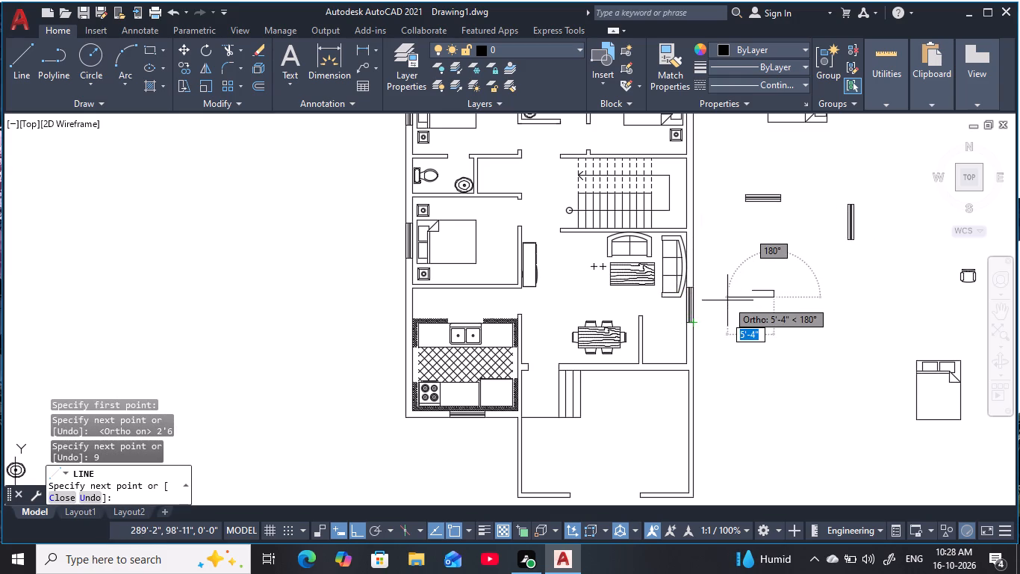
key("2")
type("'6")
key("space")
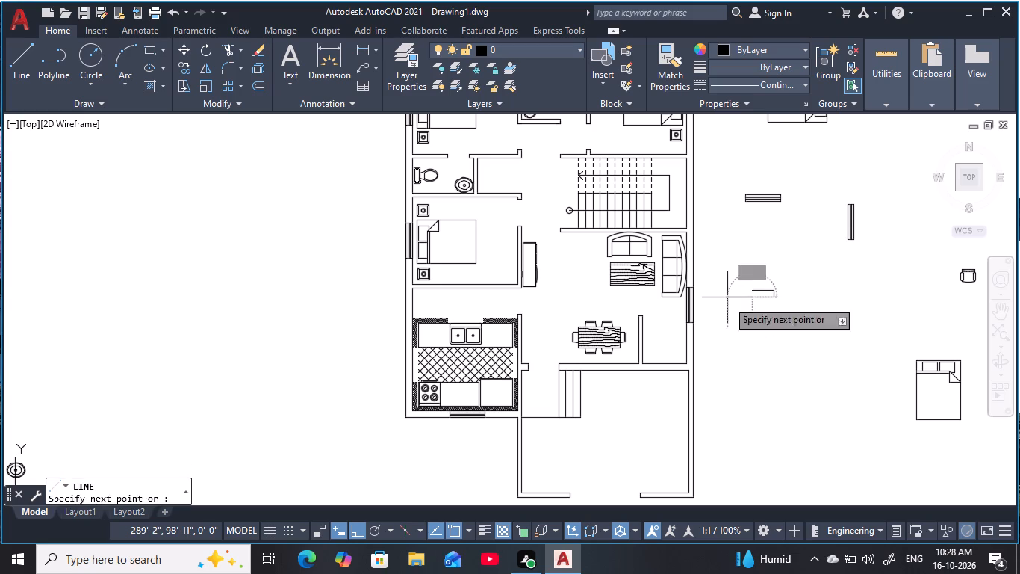
key("9")
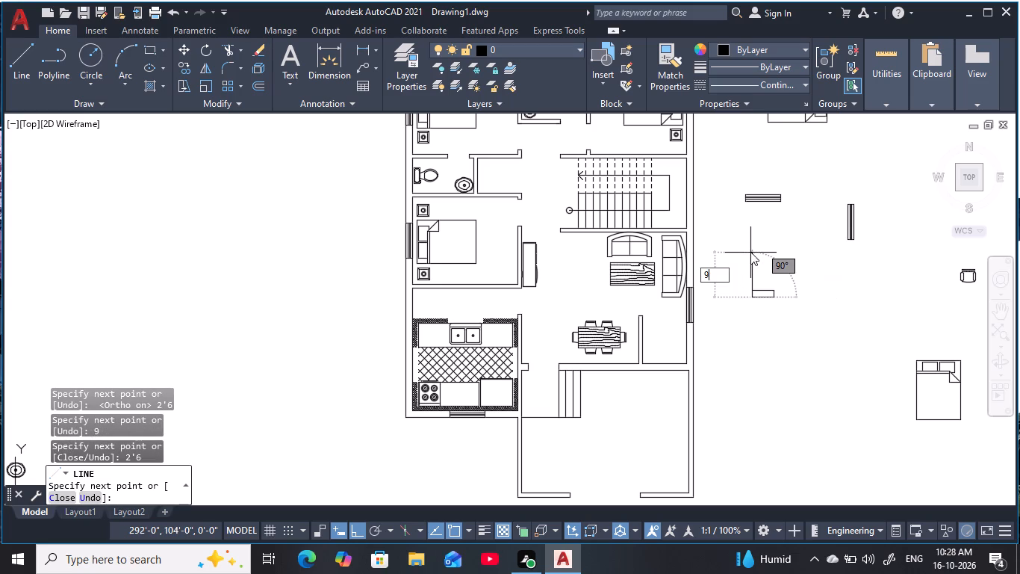
key("space")
key("Escape")
key("Escape")
key("Escape")
Draw a horizontal centre line across the new rectangle between the midpoints of its short sides.
scroll(763, 295, "up", 3)
key("Escape")
key("Escape")
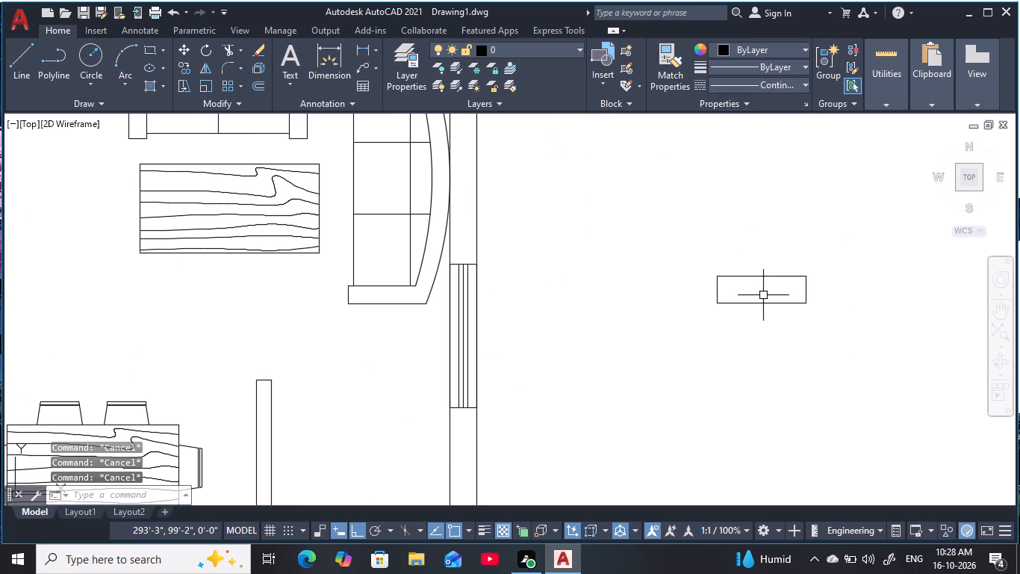
type("L")
key("space")
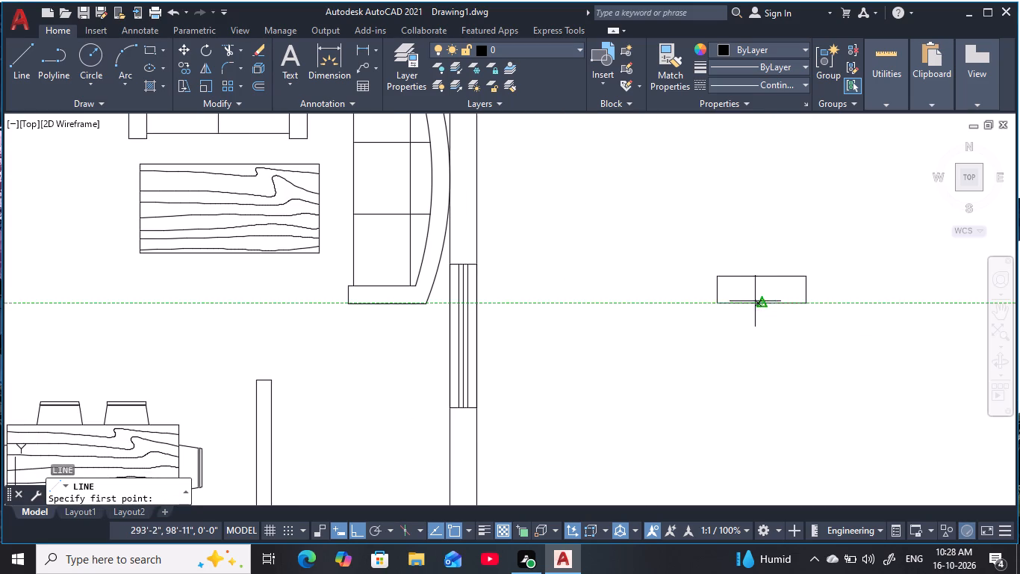
left_click(720, 288)
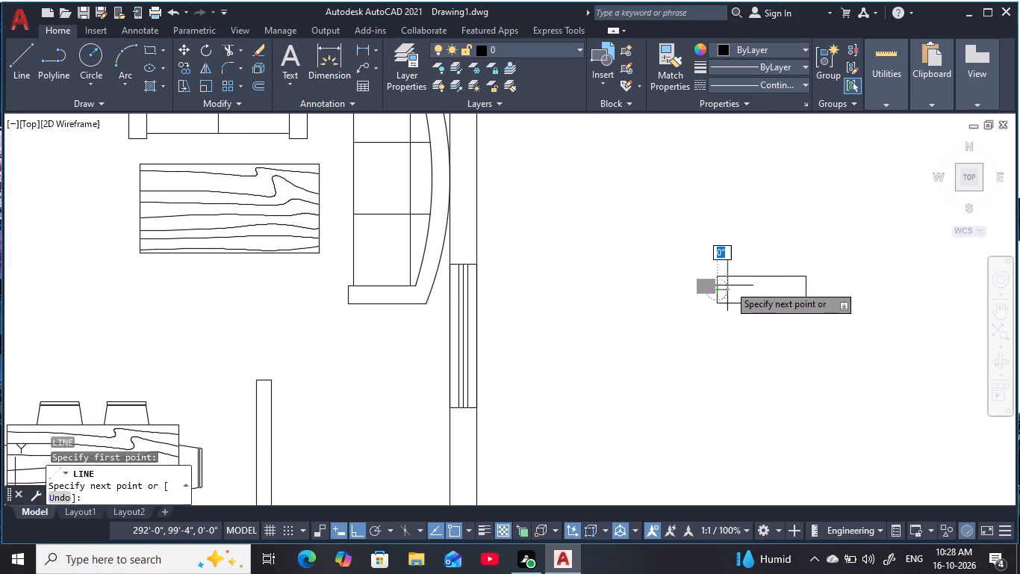
left_click(808, 288)
key("Escape")
key("Escape")
key("Escape")
key("Escape")
key("Escape")
Offset the rectangle's centre line by 1.5" to both sides to complete the small window symbol.
key("o")
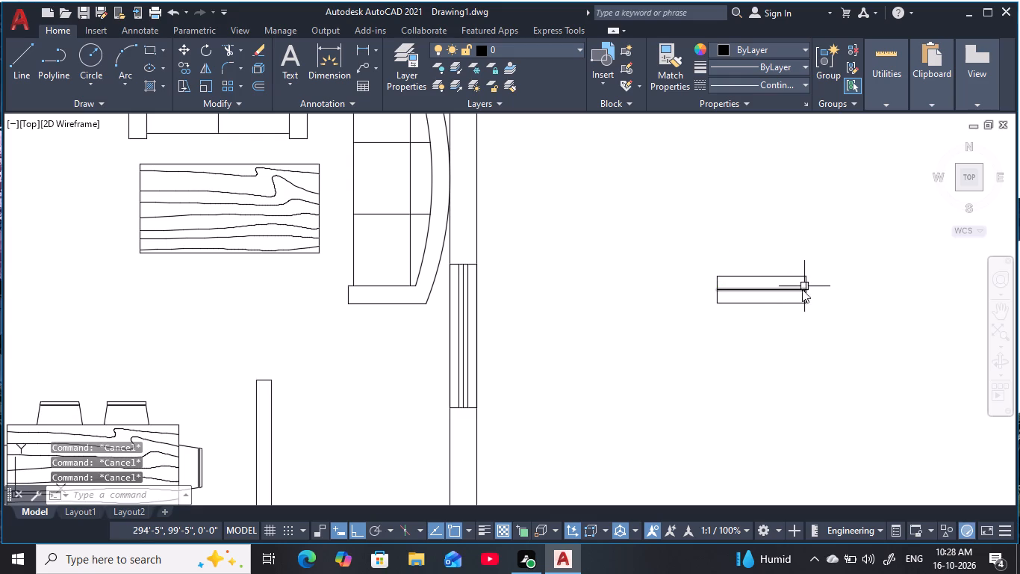
key("space")
key("1")
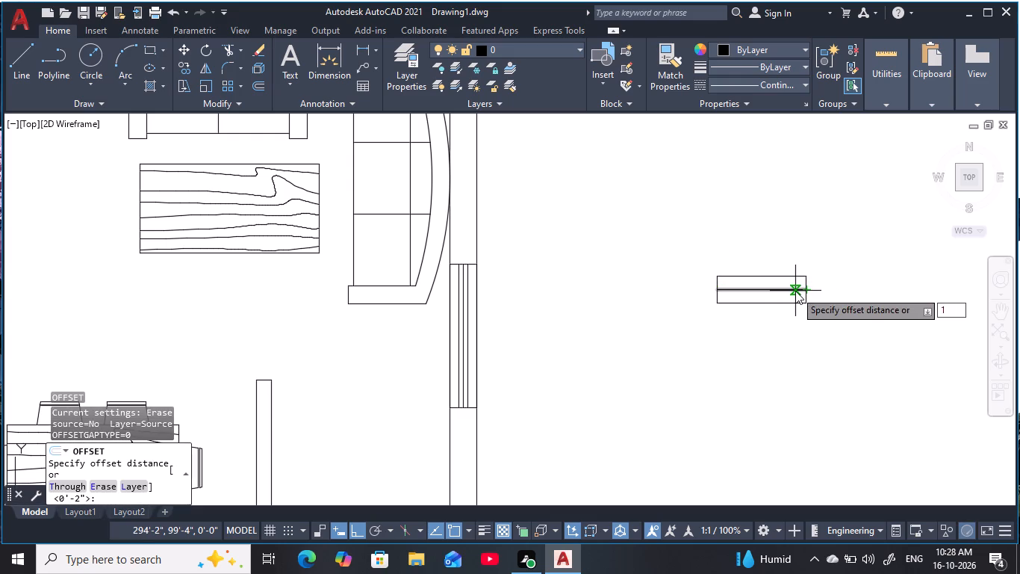
type(".5")
key("space")
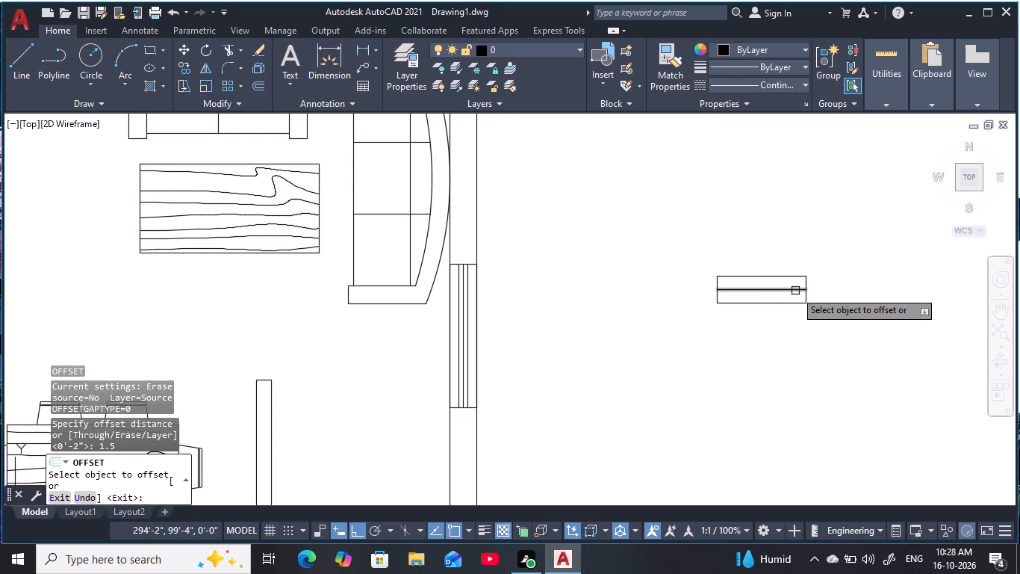
left_click(782, 291)
left_click(789, 259)
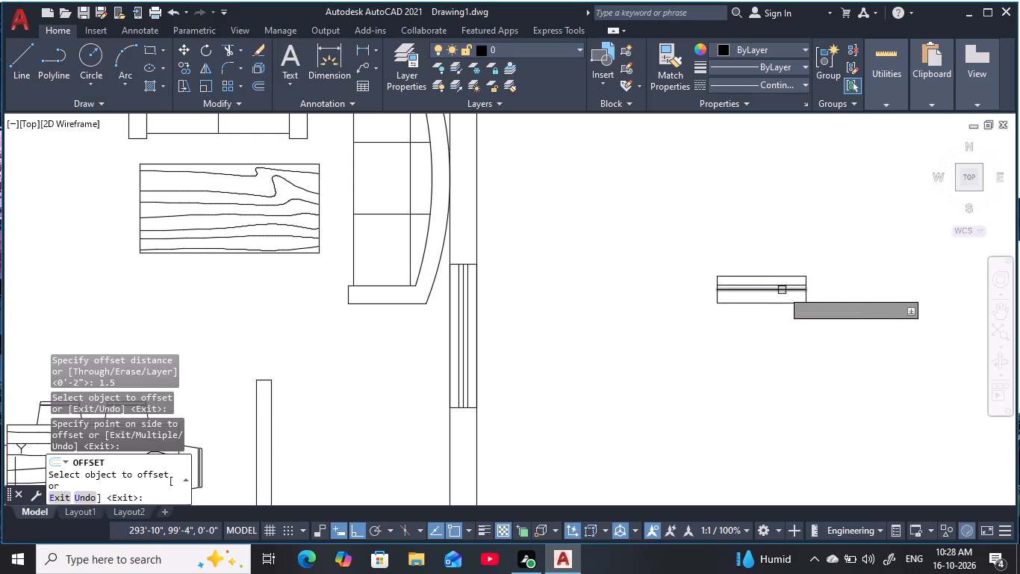
left_click(782, 291)
left_click(783, 357)
key("Escape")
key("Escape")
key("Escape")
key("Escape")
key("Escape")
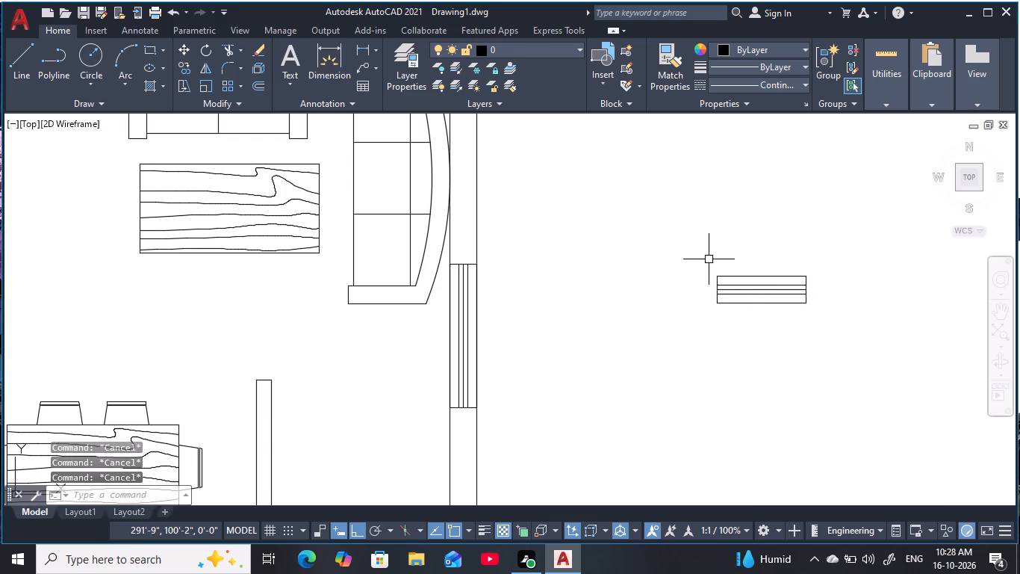
Copy the small window symbol horizontally to a clear spot just west of the original.
left_click(709, 259)
left_click(877, 357)
type("CO")
key("space")
left_click(797, 322)
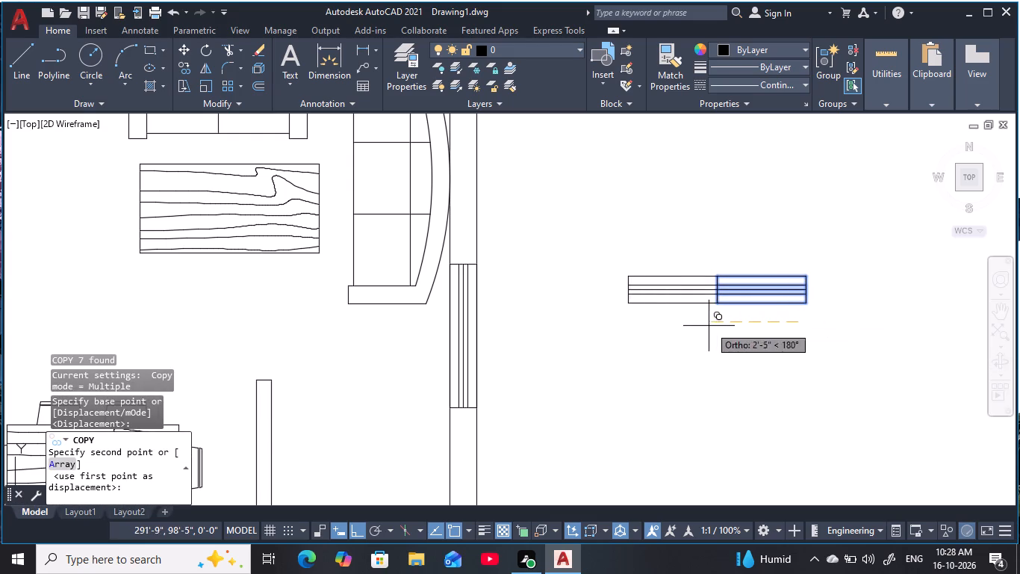
left_click(631, 327)
key("Escape")
key("Escape")
key("Escape")
key("Escape")
Rotate the copied small window symbol 90 degrees so it stands vertically.
left_click(529, 241)
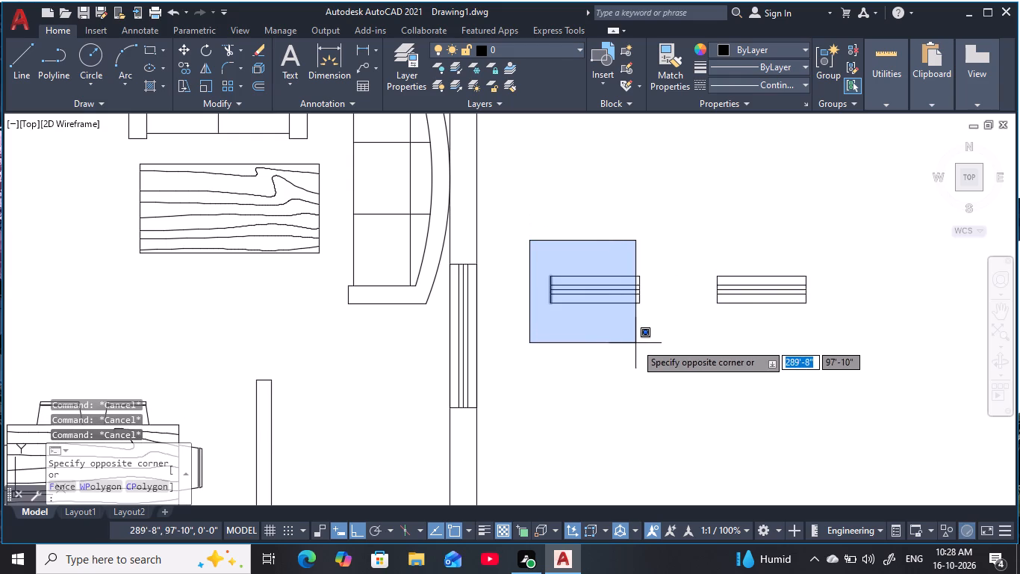
left_click(659, 345)
key("r")
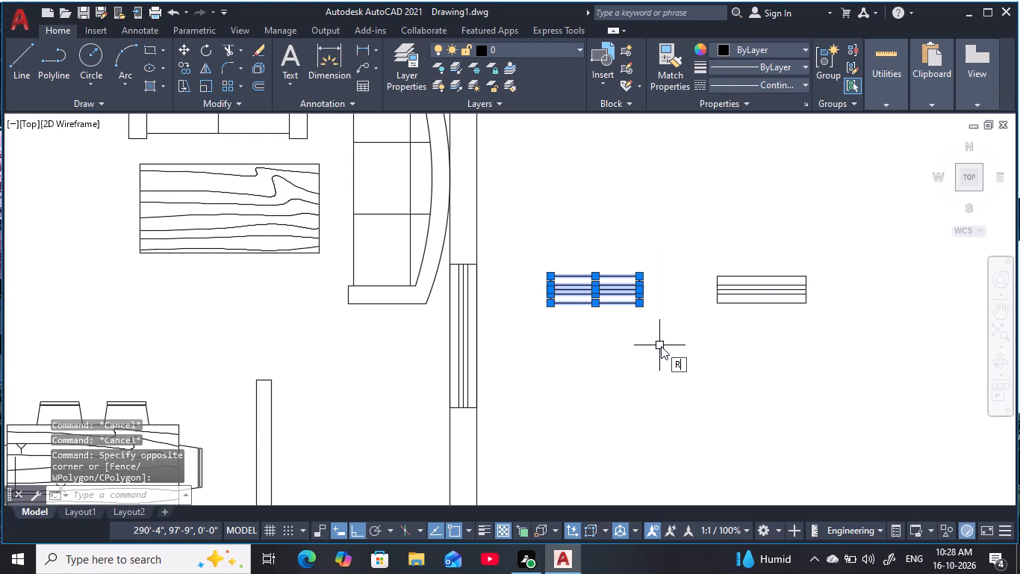
type("O")
key("space")
left_click(658, 320)
left_click(633, 244)
key("Escape")
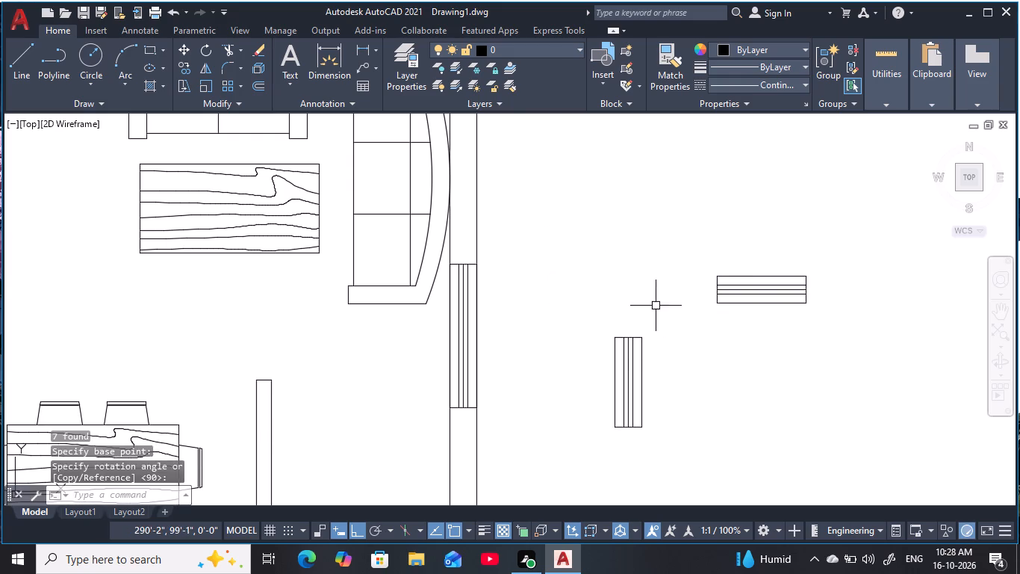
key("Escape")
Copy the larger vertical window symbol from outside the plan into the east exterior wall beside the staircase.
scroll(619, 336, "down", 2)
middle_click_drag(612, 337, 704, 433)
scroll(717, 394, "down", 1)
key("Escape")
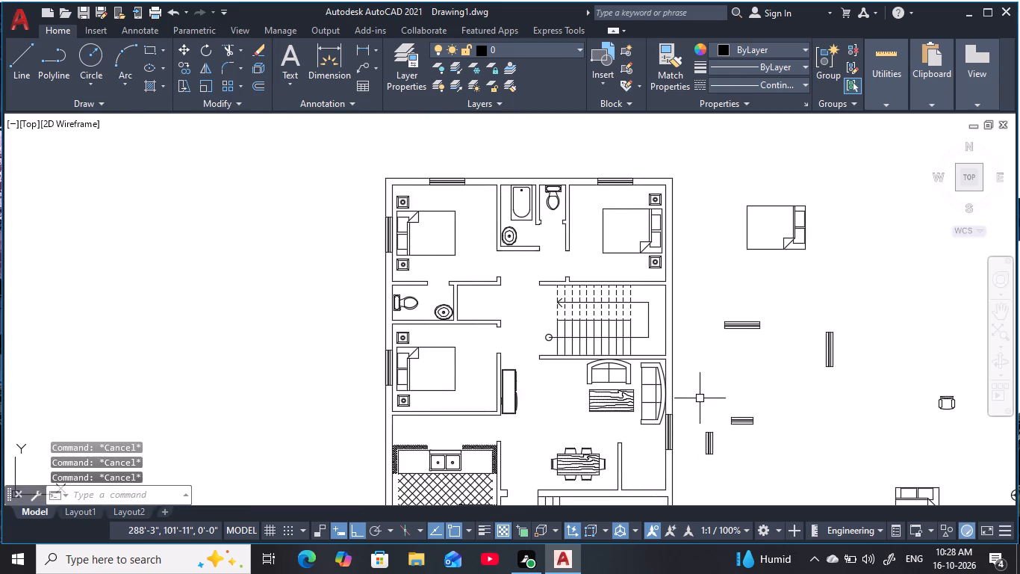
key("Escape")
key("Escape")
key("Escape")
key("Escape")
key("Escape")
key("Escape")
middle_click_drag(712, 404, 715, 373)
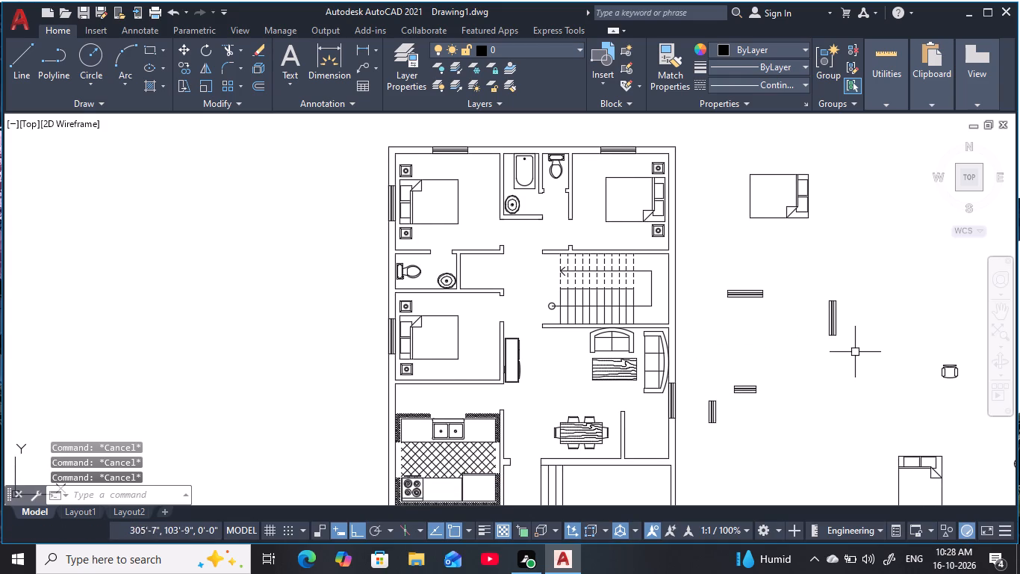
left_click(859, 352)
left_click(795, 269)
key("c")
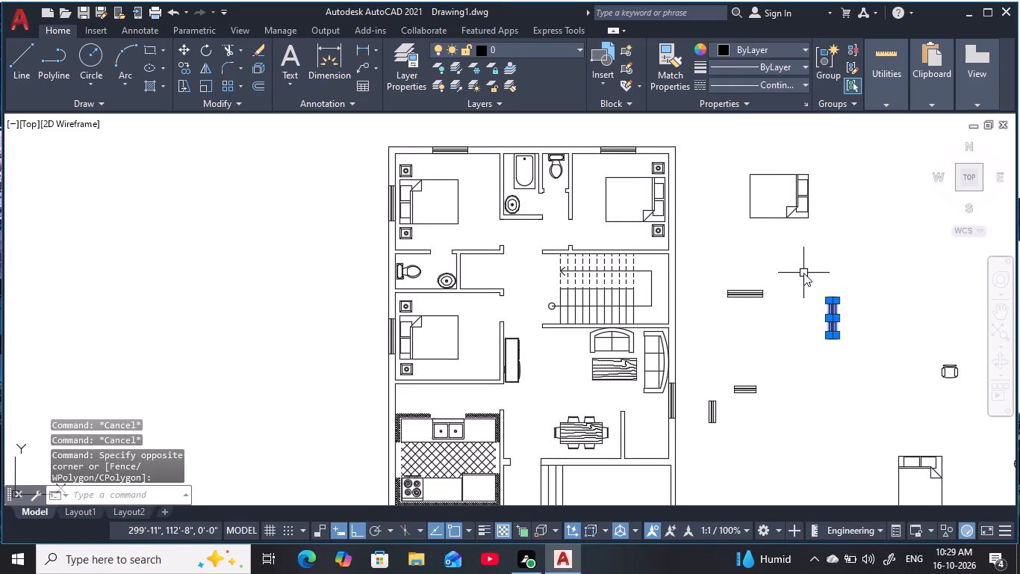
key("o")
key("space")
left_click(837, 321)
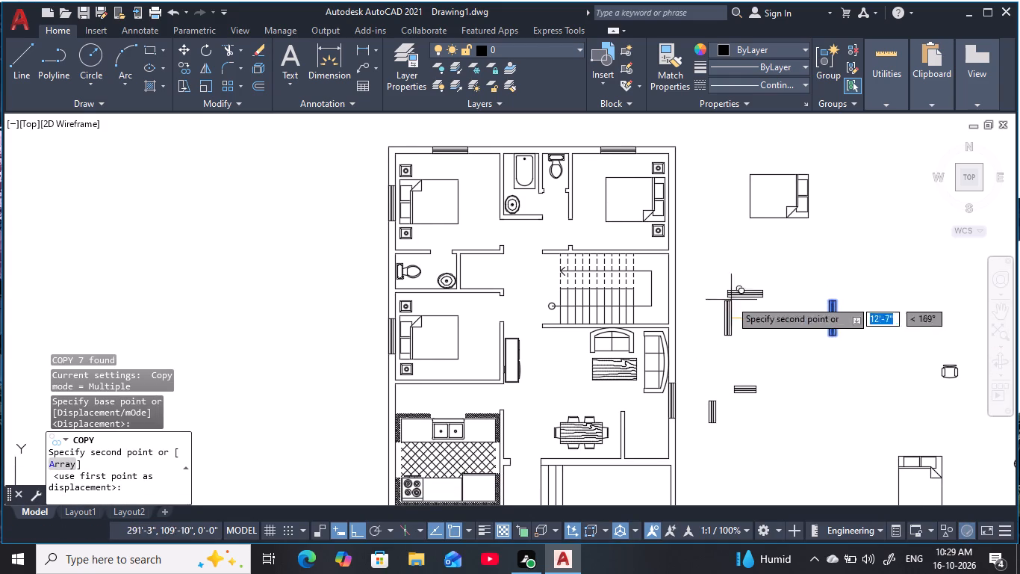
key("F8")
scroll(694, 291, "up", 2)
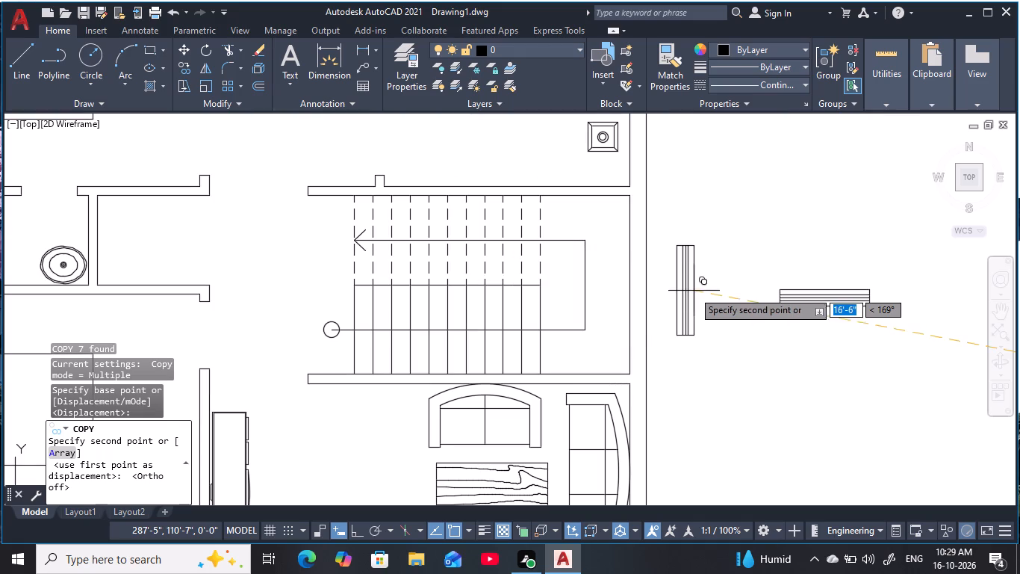
left_click(650, 286)
key("Escape")
scroll(708, 288, "down", 3)
key("Escape")
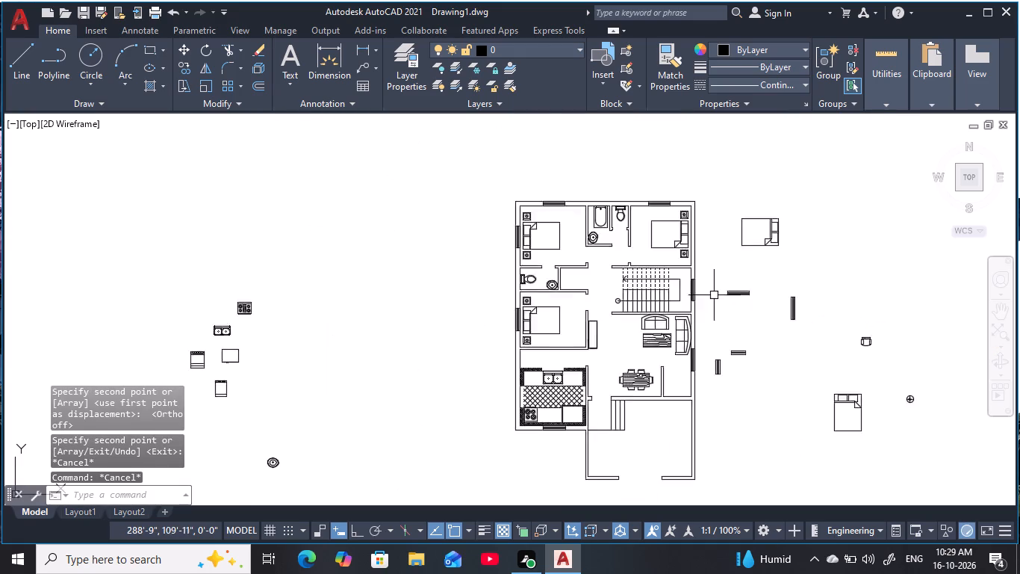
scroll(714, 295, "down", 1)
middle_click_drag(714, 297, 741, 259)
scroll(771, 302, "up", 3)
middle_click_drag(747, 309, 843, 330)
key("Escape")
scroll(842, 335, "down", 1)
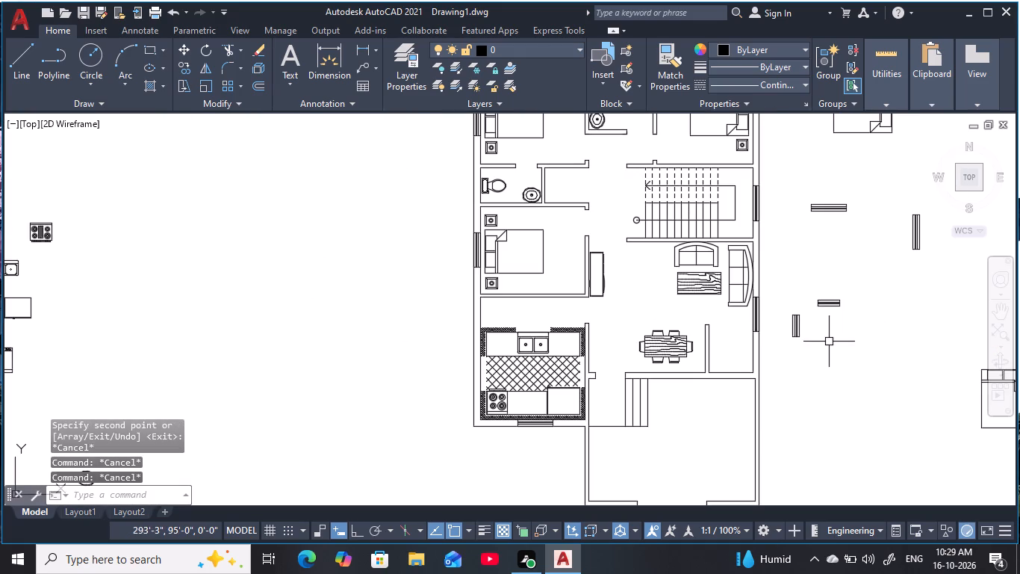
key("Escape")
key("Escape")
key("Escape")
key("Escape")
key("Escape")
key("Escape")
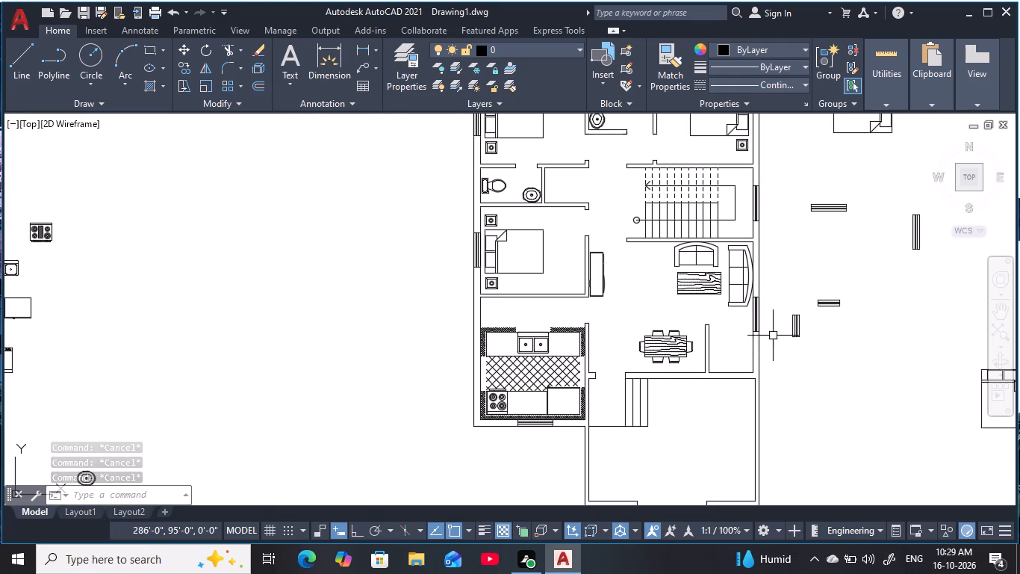
Copy the small vertical window symbol from outside the plan into the west exterior wall behind the west bathroom's toilet.
scroll(790, 323, "up", 2)
left_click(866, 400)
left_click(784, 285)
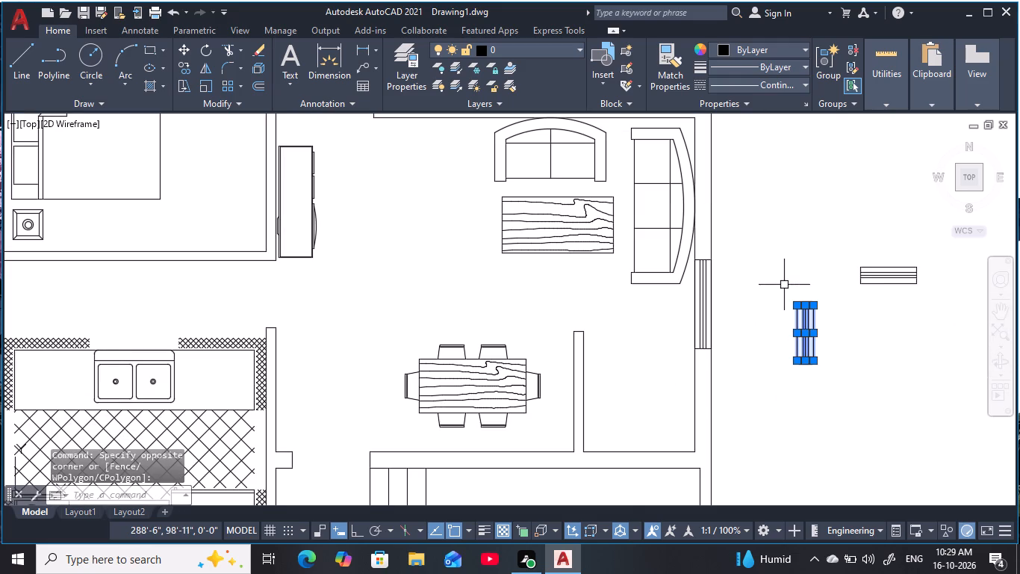
key("c")
key("o")
key("space")
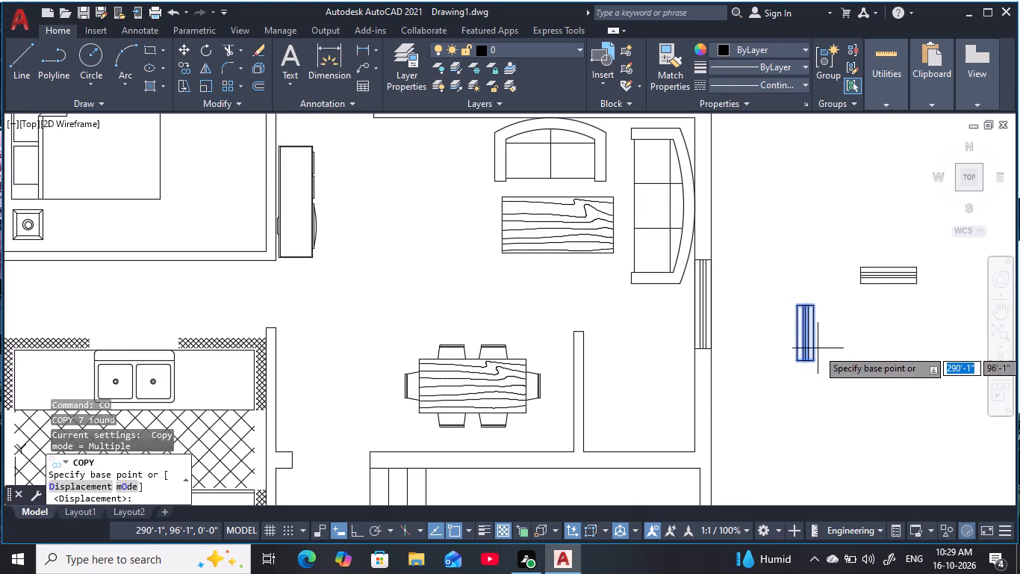
left_click(813, 335)
middle_click_drag(562, 335, 898, 347)
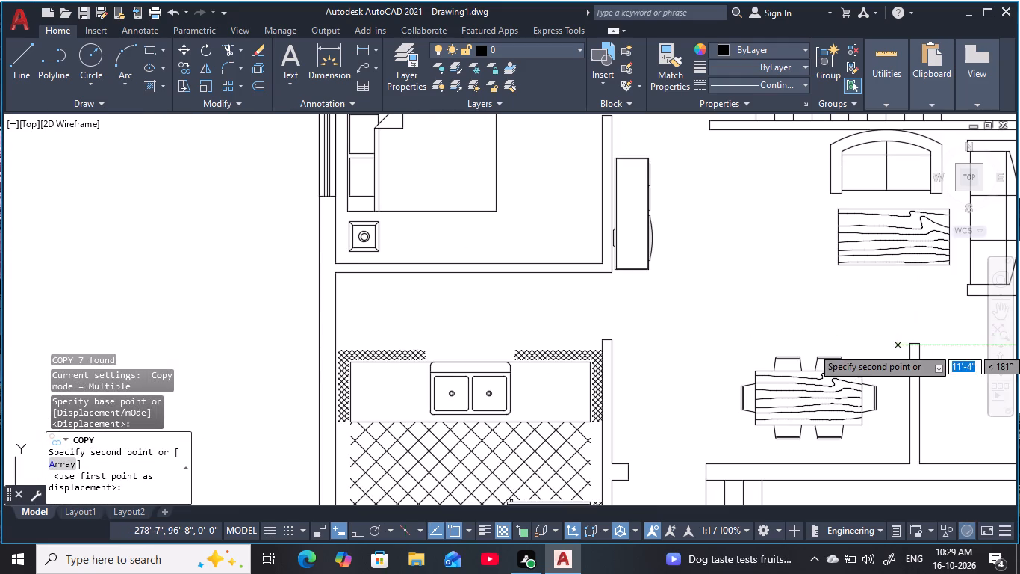
key("F8")
middle_click_drag(559, 283, 677, 469)
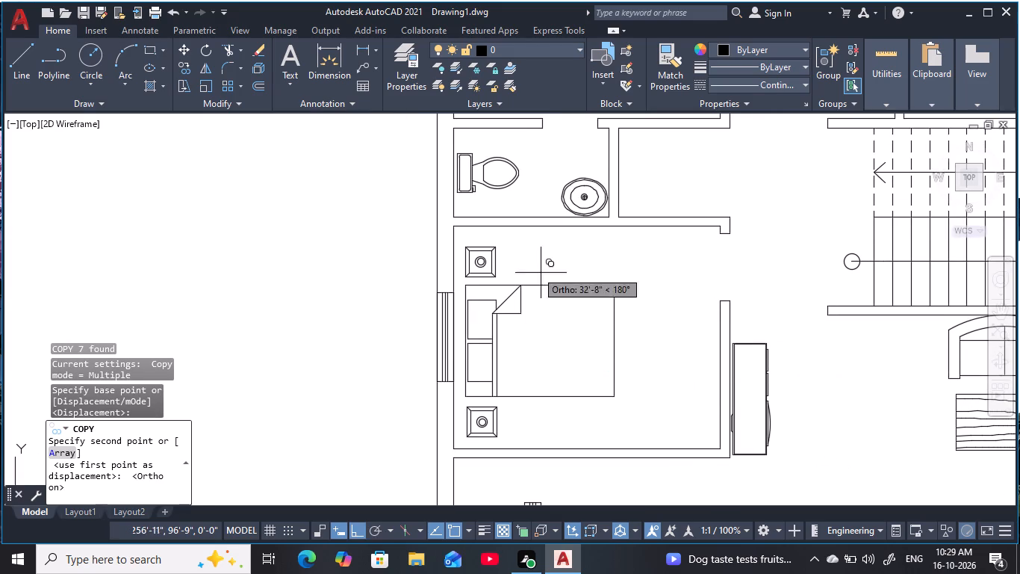
key("F8")
middle_click_drag(538, 280, 601, 377)
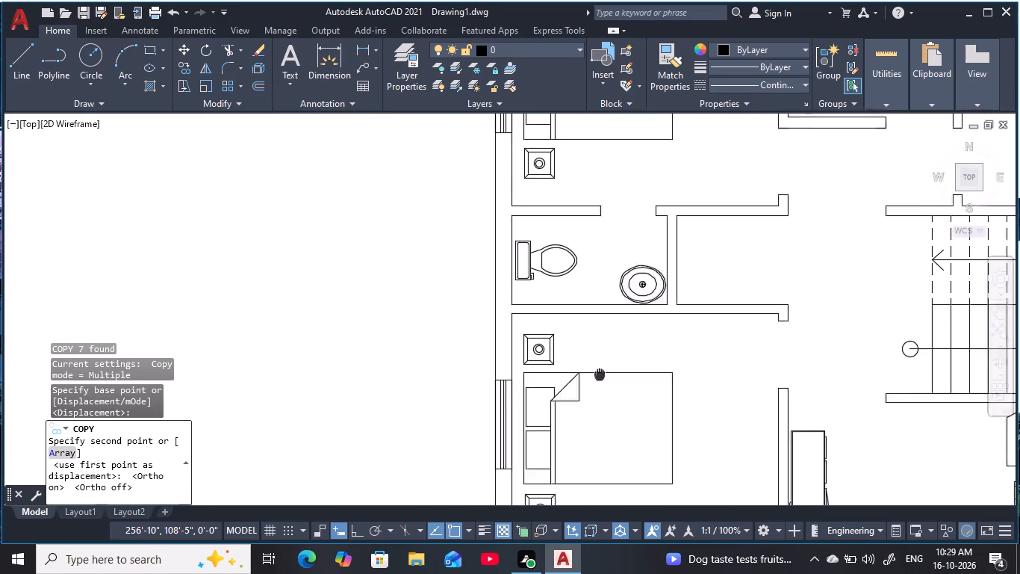
middle_click_drag(601, 377, 603, 379)
scroll(521, 273, "up", 2)
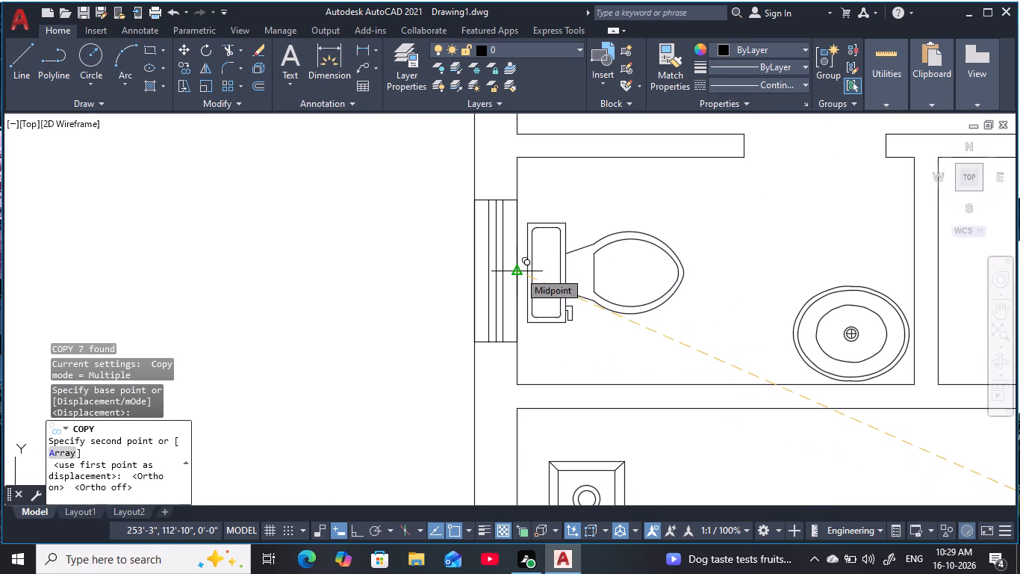
left_click(519, 271)
scroll(538, 253, "down", 5)
middle_click_drag(542, 252, 547, 304)
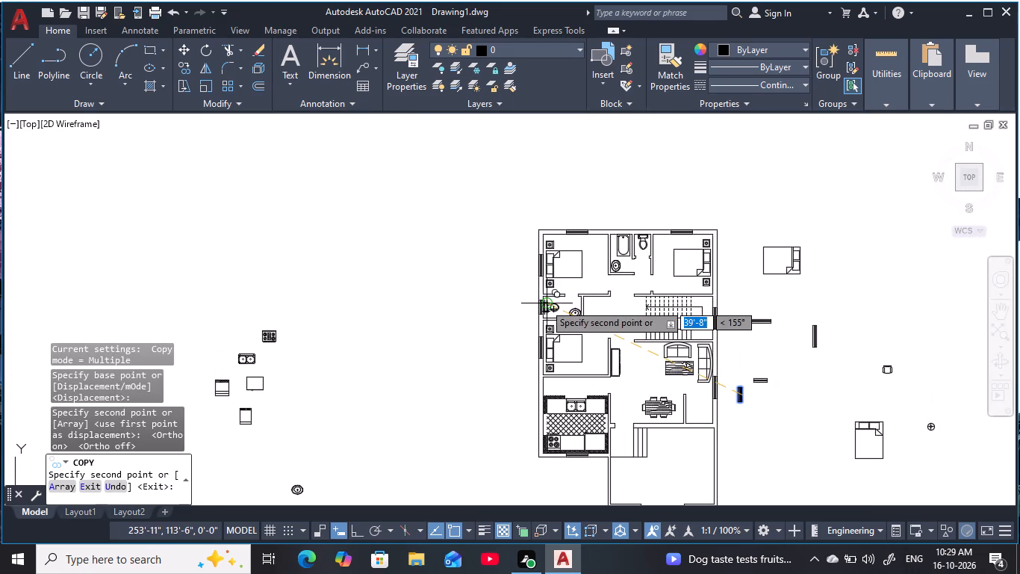
key("Escape")
key("Escape")
key("Escape")
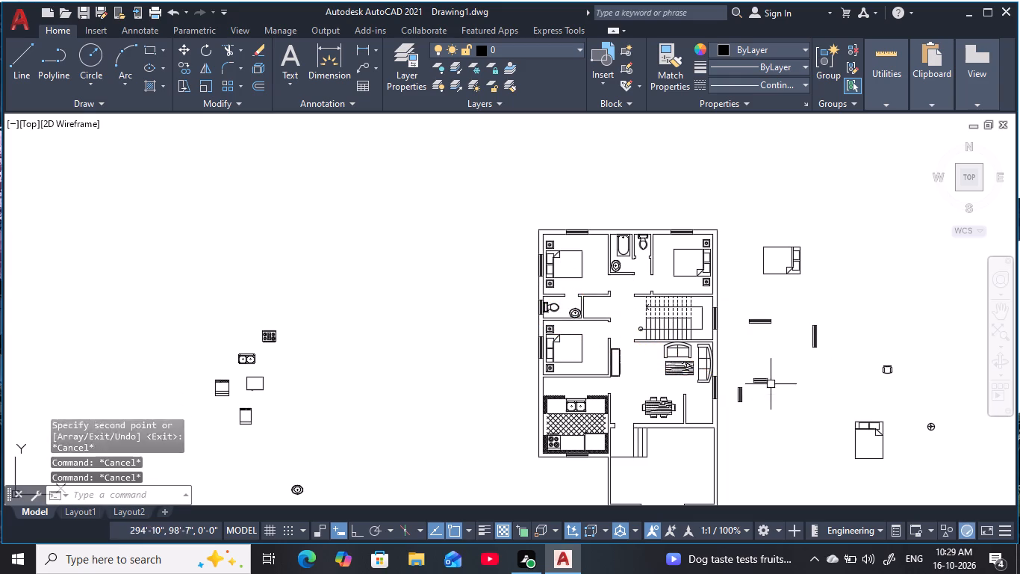
key("Escape")
Copy the small horizontal window symbol from outside the plan into the north exterior wall behind the toilet.
left_click(783, 394)
left_click(743, 358)
key("c")
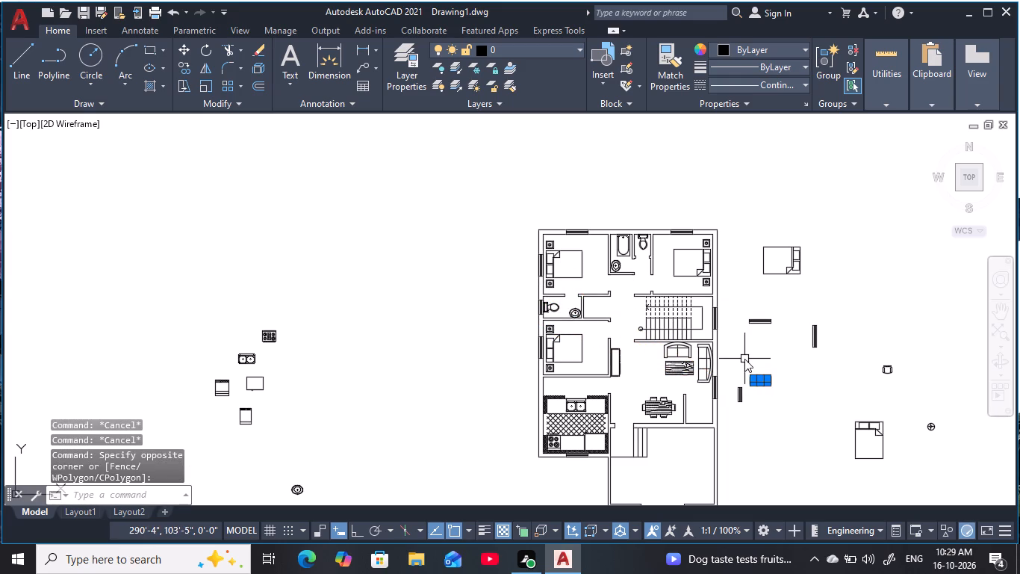
key("o")
key("space")
left_click(762, 379)
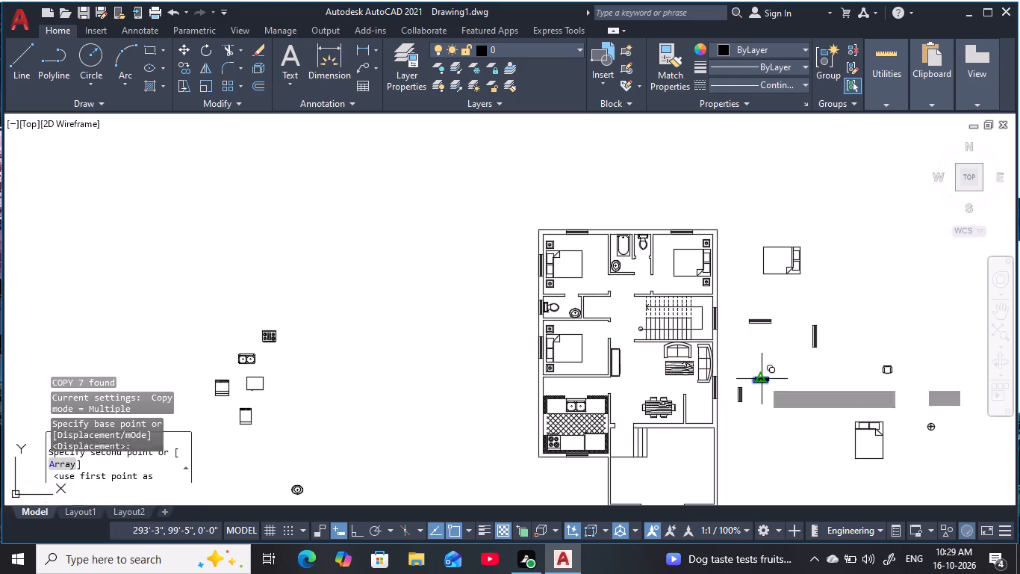
scroll(644, 239, "up", 4)
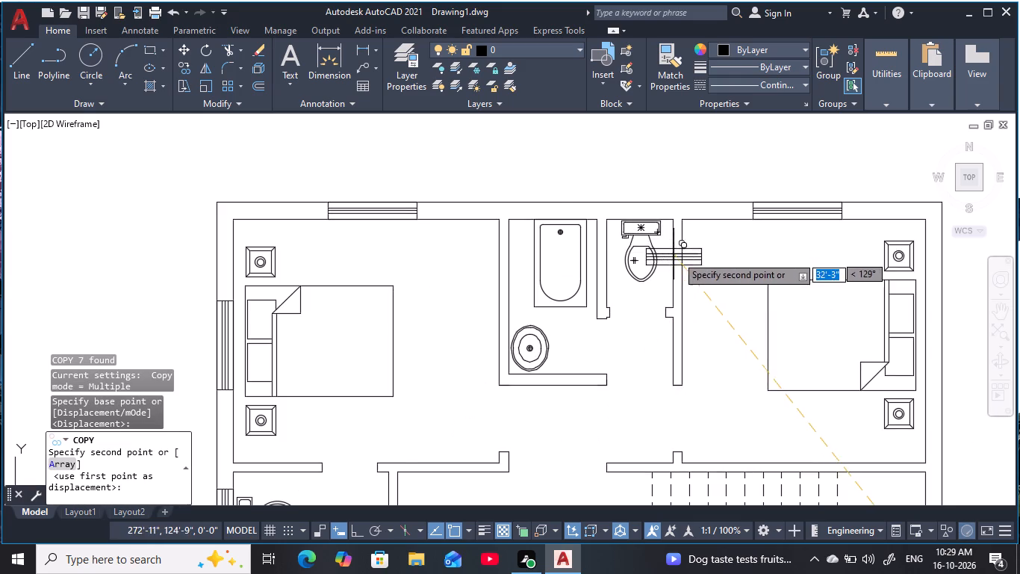
scroll(678, 256, "up", 1)
middle_click_drag(578, 241, 643, 397)
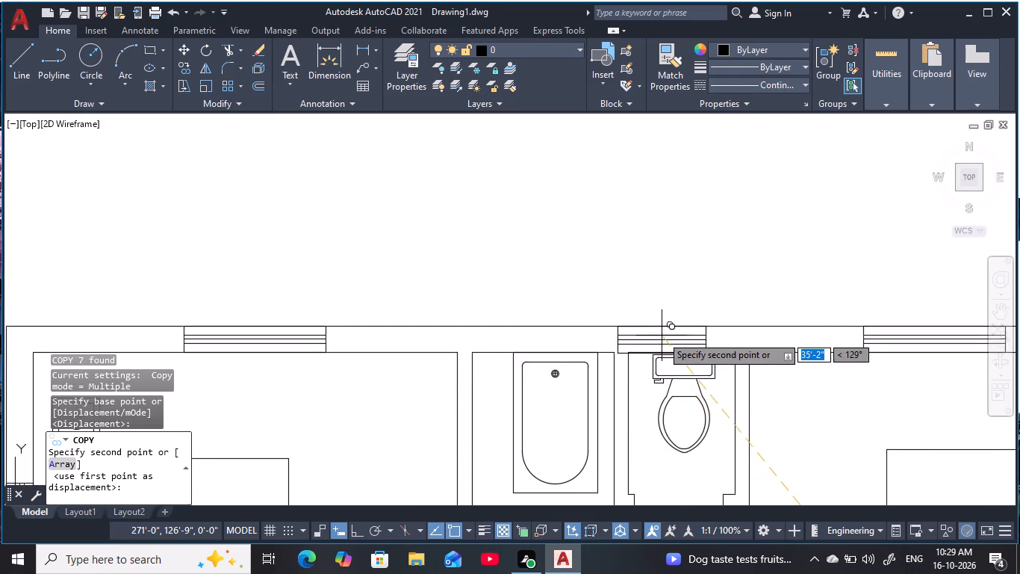
scroll(662, 336, "up", 2)
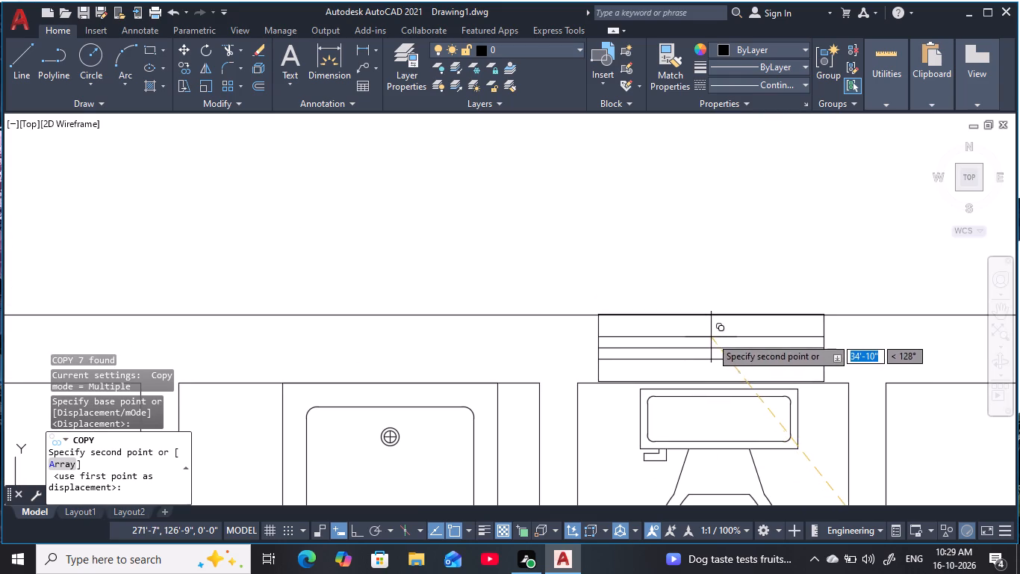
left_click(711, 336)
Place another copy of the small horizontal window symbol in the clear space just north of the bathtub's exterior wall.
scroll(494, 348, "down", 1)
middle_click_drag(494, 348, 747, 288)
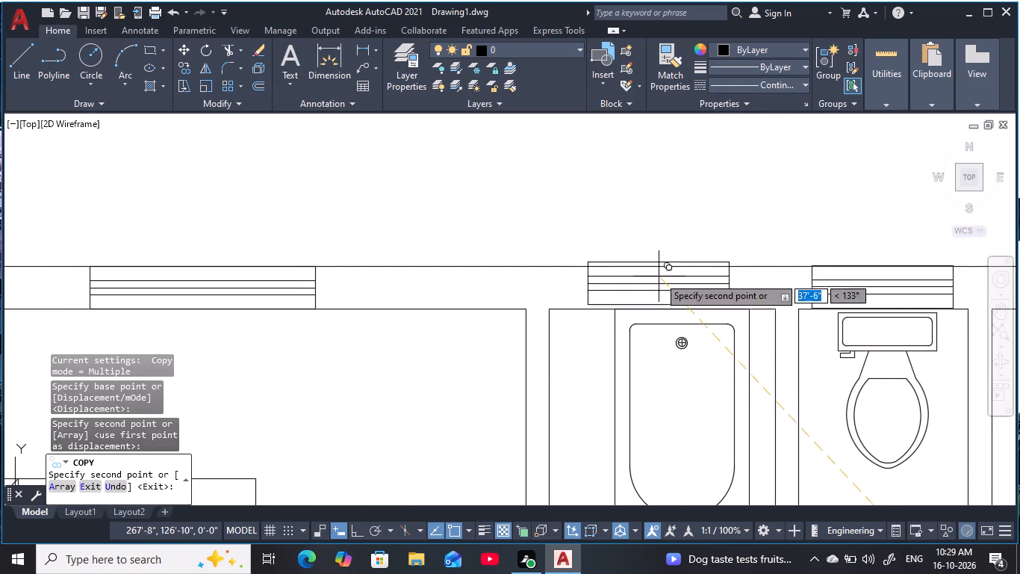
scroll(647, 285, "up", 2)
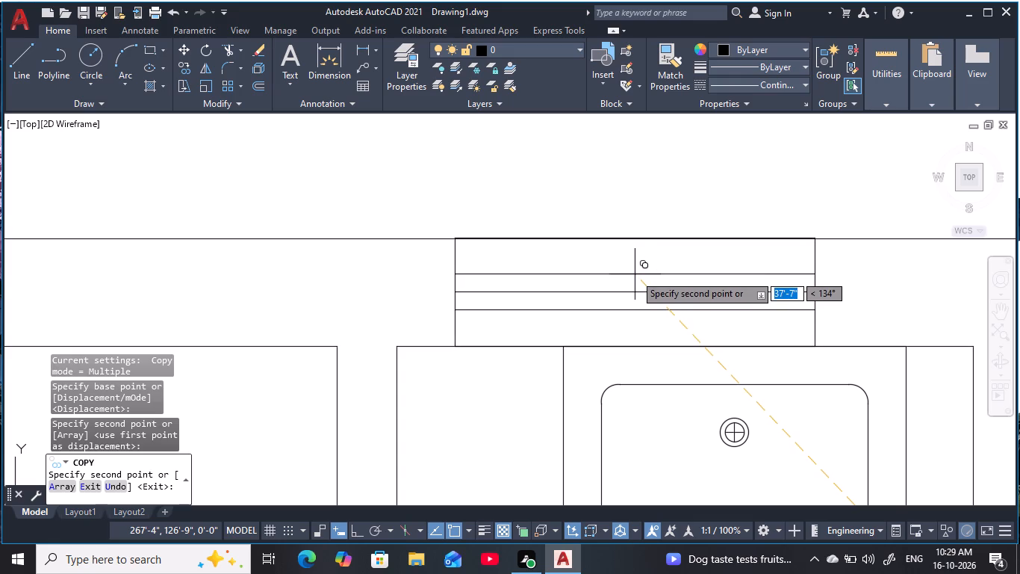
middle_click_drag(623, 175, 613, 286)
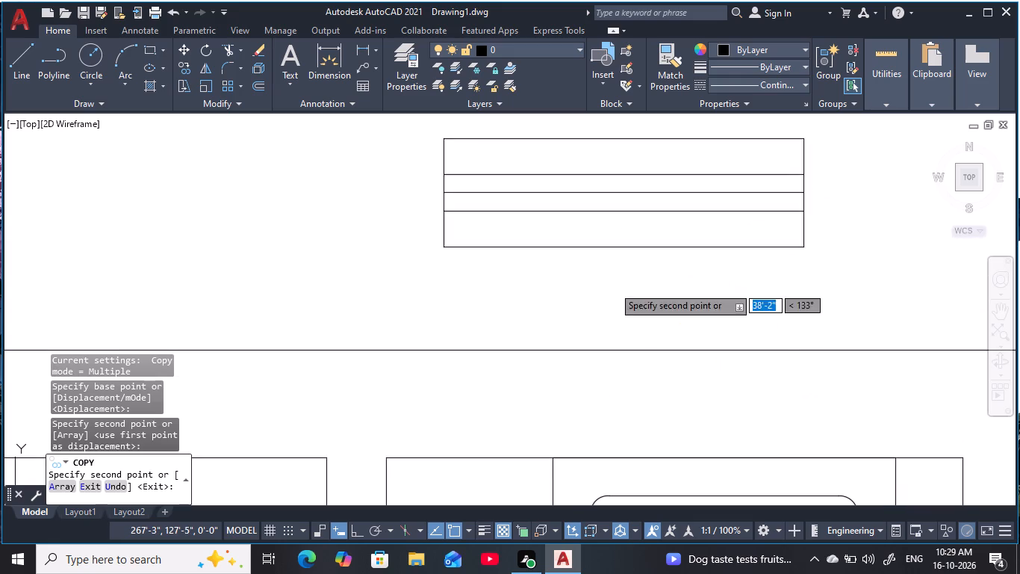
left_click(600, 229)
key("Escape")
key("Escape")
key("Escape")
key("Escape")
key("Escape")
Copy the spare window symbol by its top edge onto the north wall's outer line, placing a window behind the bathtub.
left_click(383, 166)
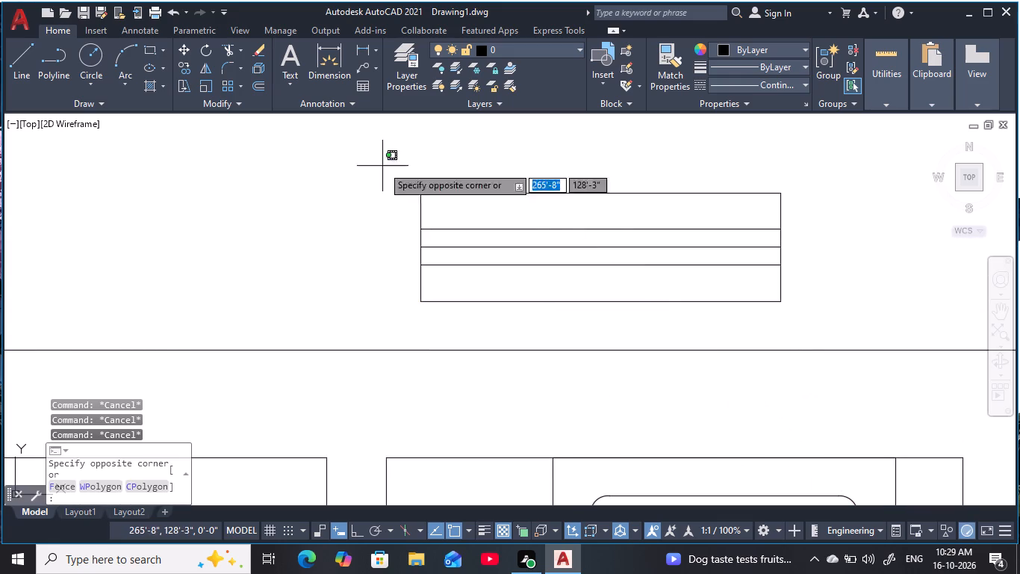
left_click(828, 324)
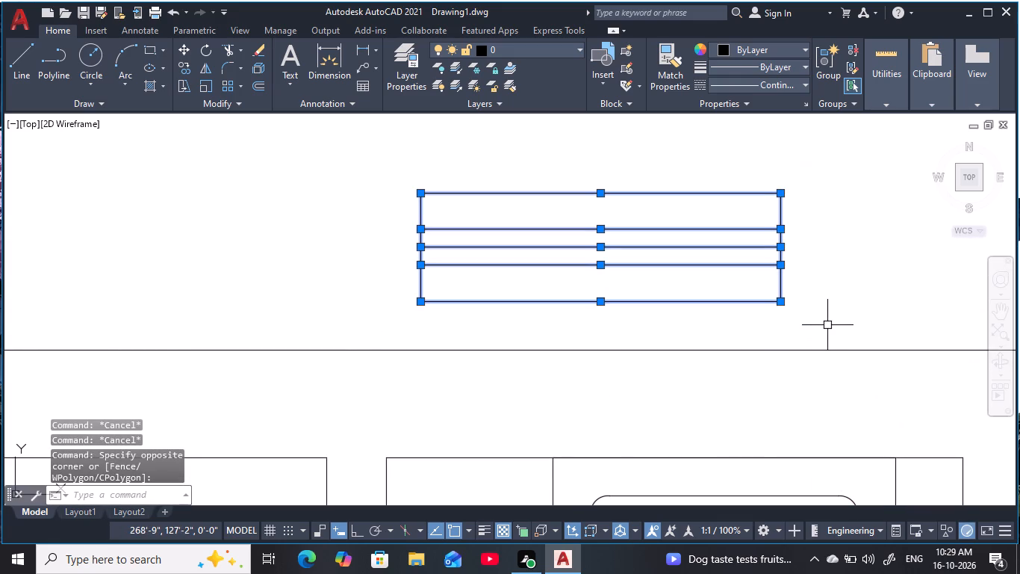
key("c")
type("O")
key("space")
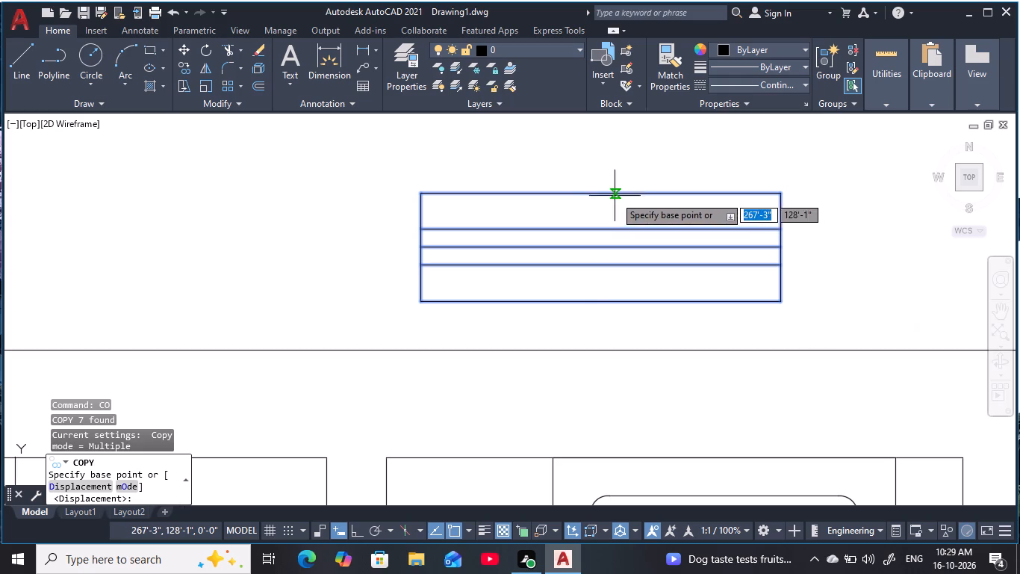
left_click(611, 194)
middle_click_drag(650, 327, 647, 239)
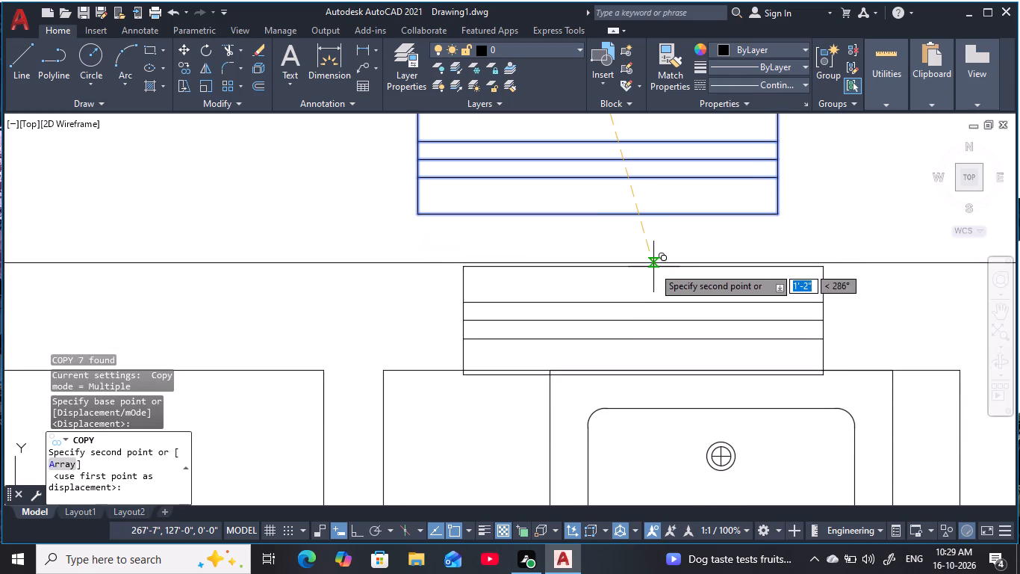
left_click(653, 265)
scroll(693, 264, "down", 2)
middle_click_drag(697, 262, 476, 268)
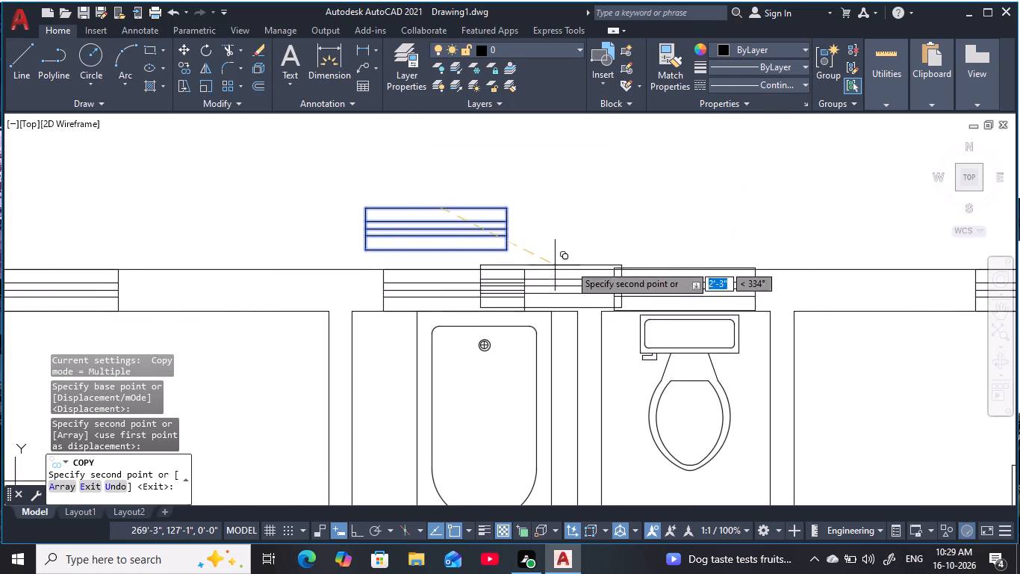
key("Escape")
key("Escape")
key("Escape")
key("Escape")
Erase the slightly misaligned window symbol in the north wall behind the toilet.
left_click(579, 257)
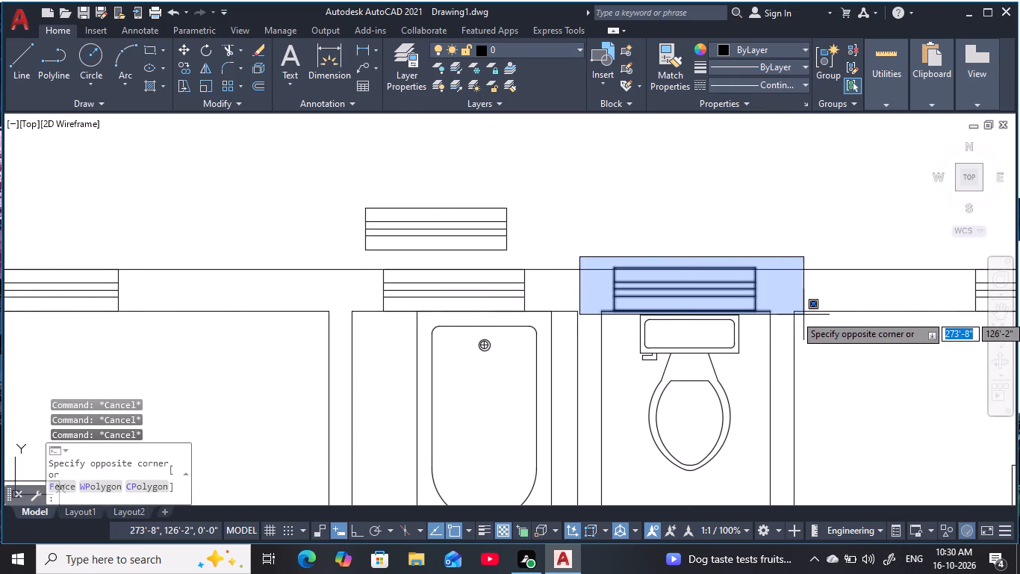
left_click(803, 315)
key("Escape")
key("Escape")
key("Escape")
scroll(724, 298, "up", 2)
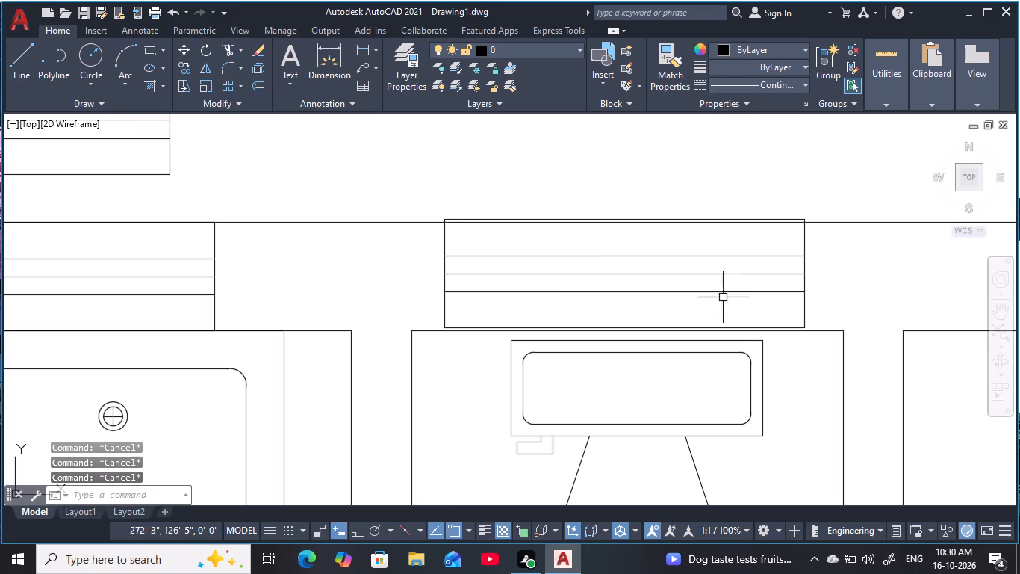
left_click(395, 194)
key("Escape")
key("Escape")
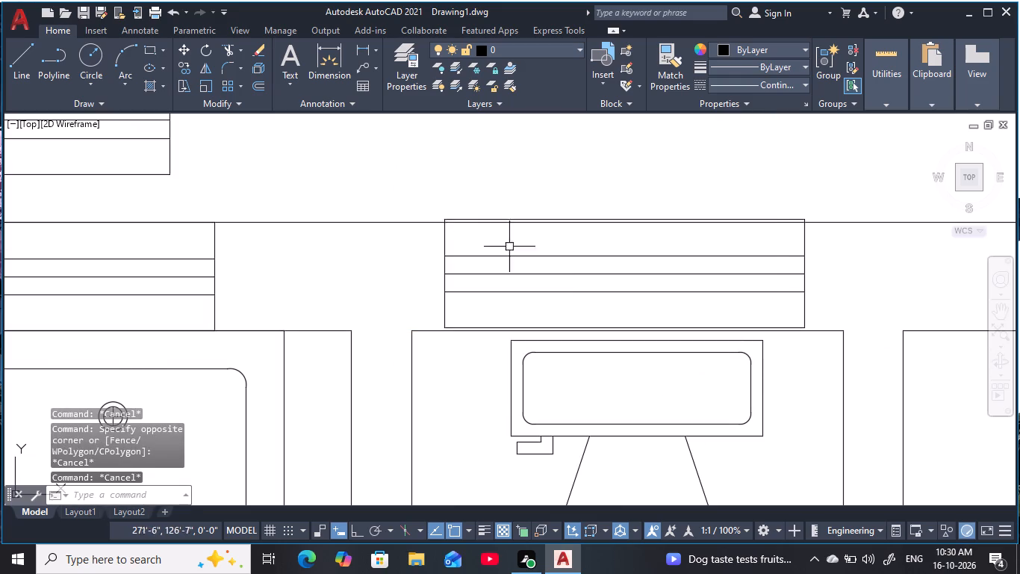
left_click(429, 197)
left_click(833, 341)
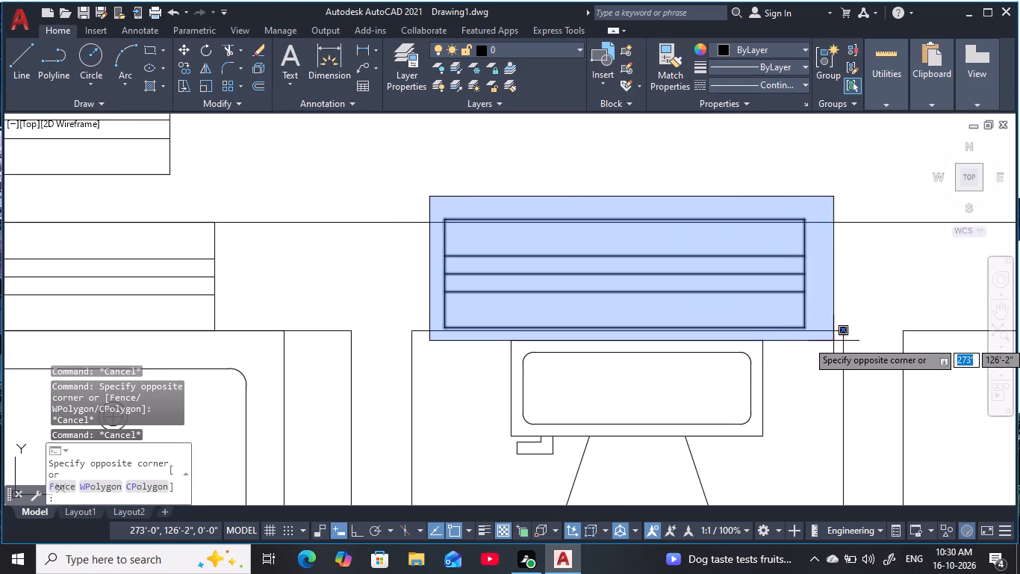
type("E")
key("space")
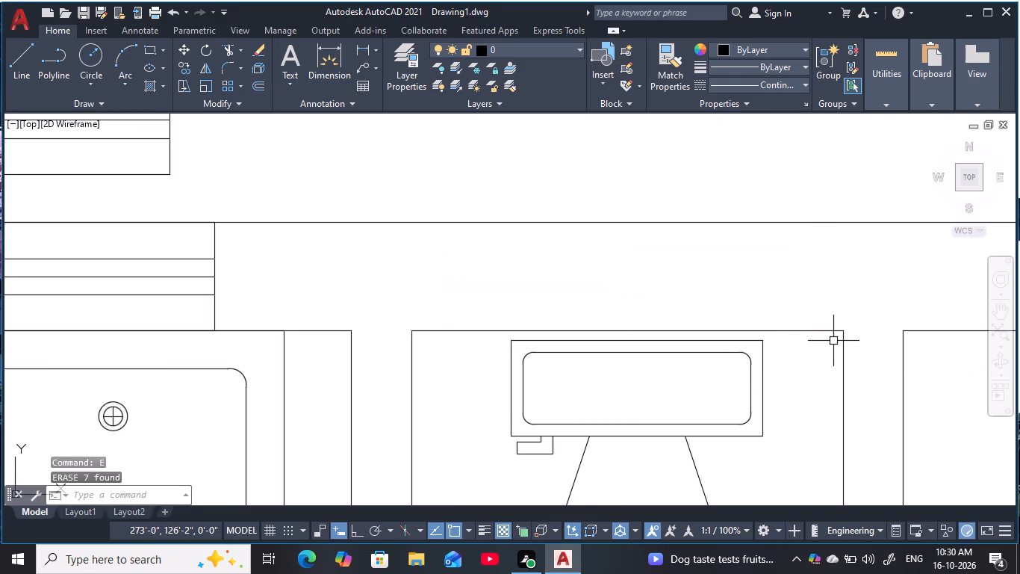
Move the spare window symbol by its top-edge midpoint onto the north wall's outer line behind the toilet.
scroll(349, 229, "down", 2)
middle_click_drag(399, 268, 492, 328)
left_click(196, 203)
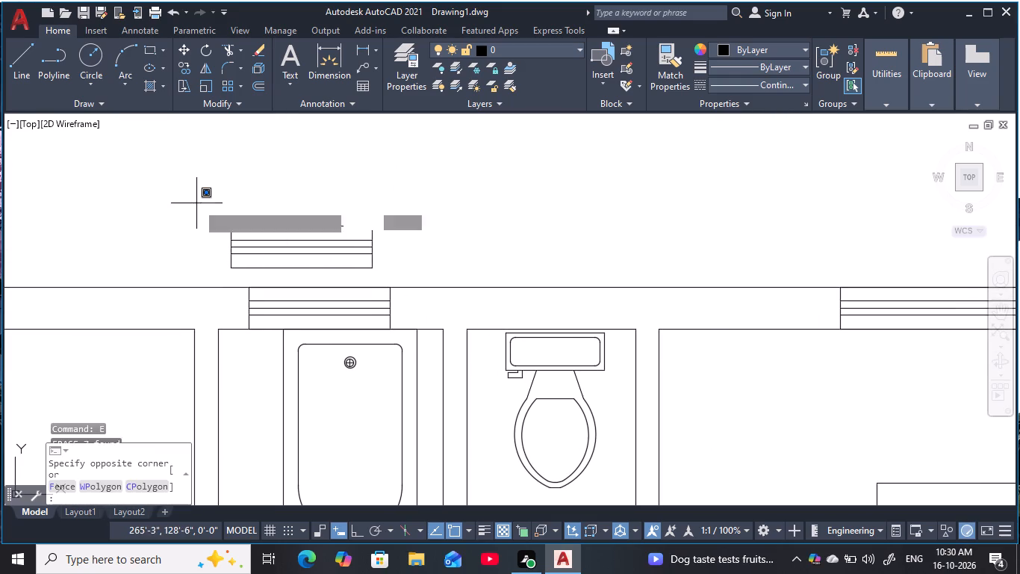
left_click(435, 283)
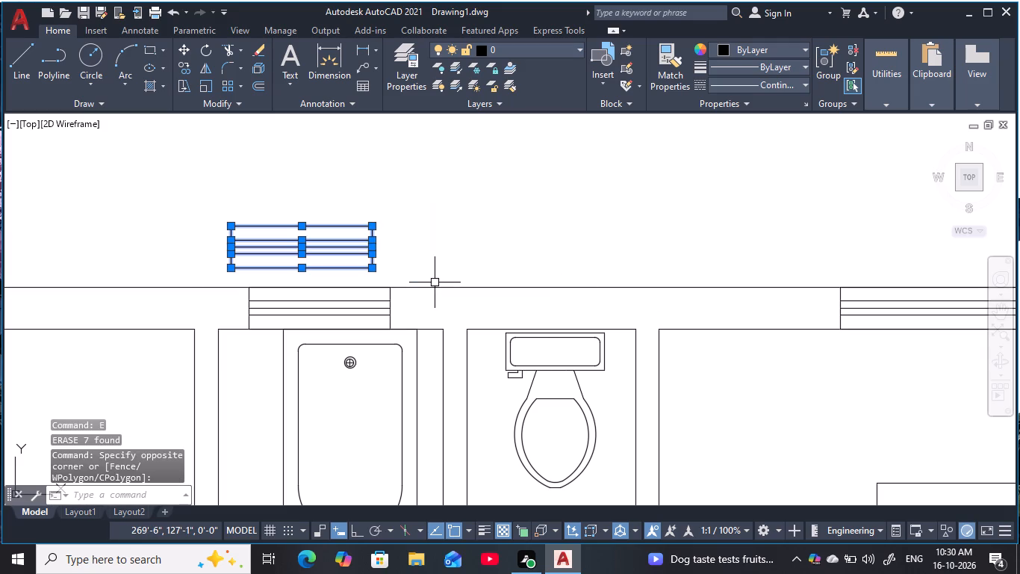
key("m")
key("space")
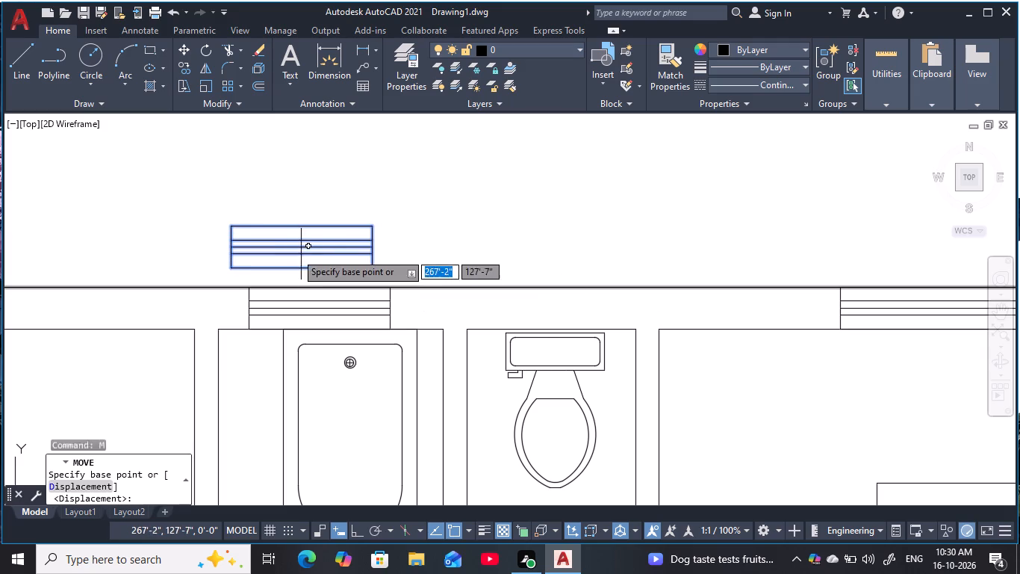
left_click(307, 226)
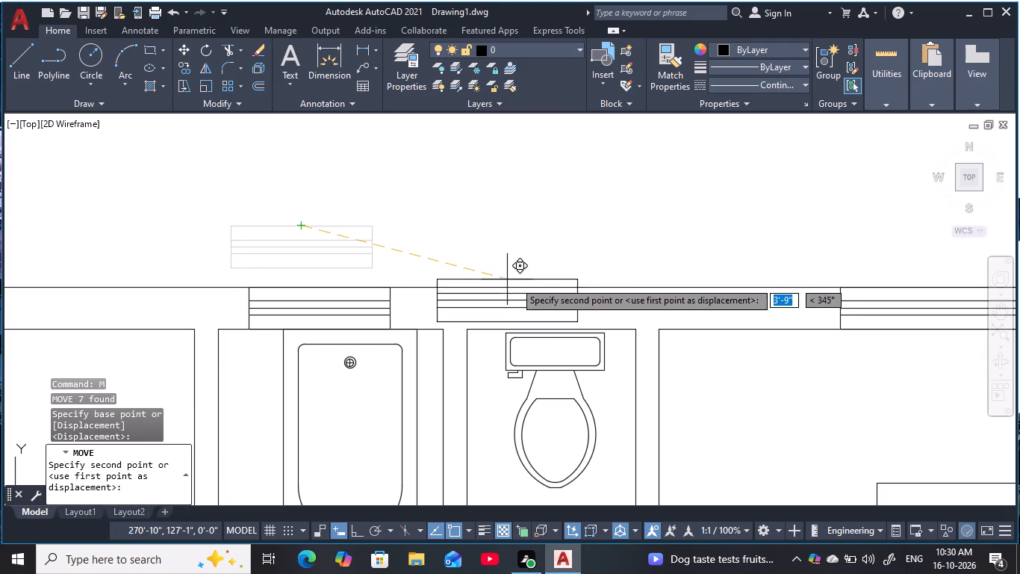
scroll(542, 291, "up", 2)
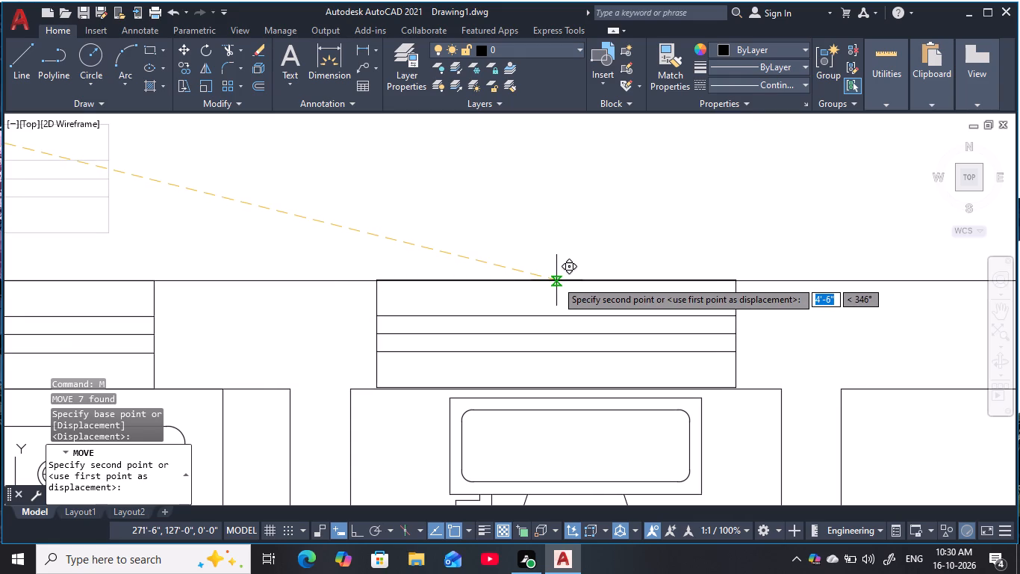
left_click(559, 280)
scroll(556, 289, "down", 4)
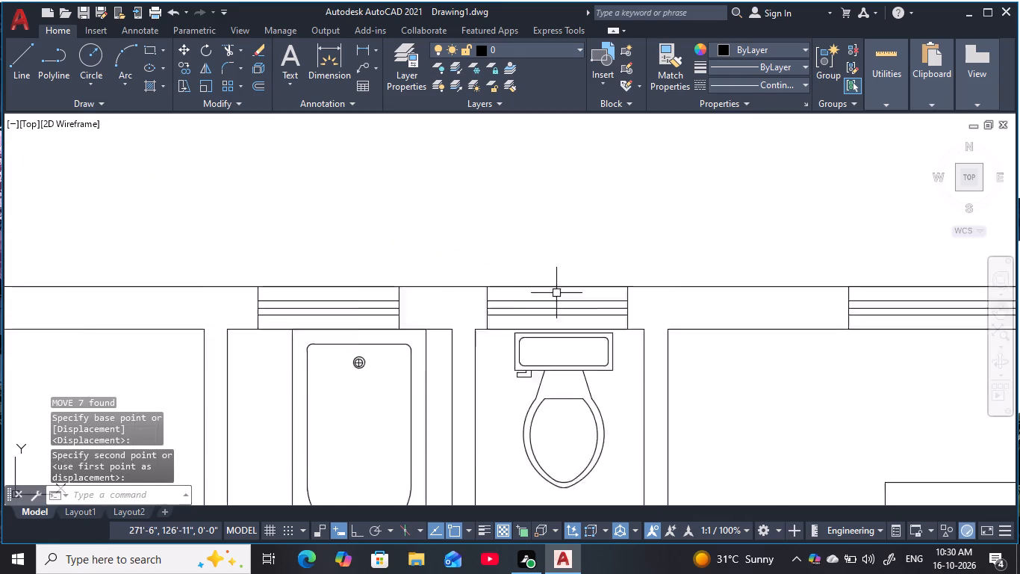
key("Escape")
key("Escape")
key("Escape")
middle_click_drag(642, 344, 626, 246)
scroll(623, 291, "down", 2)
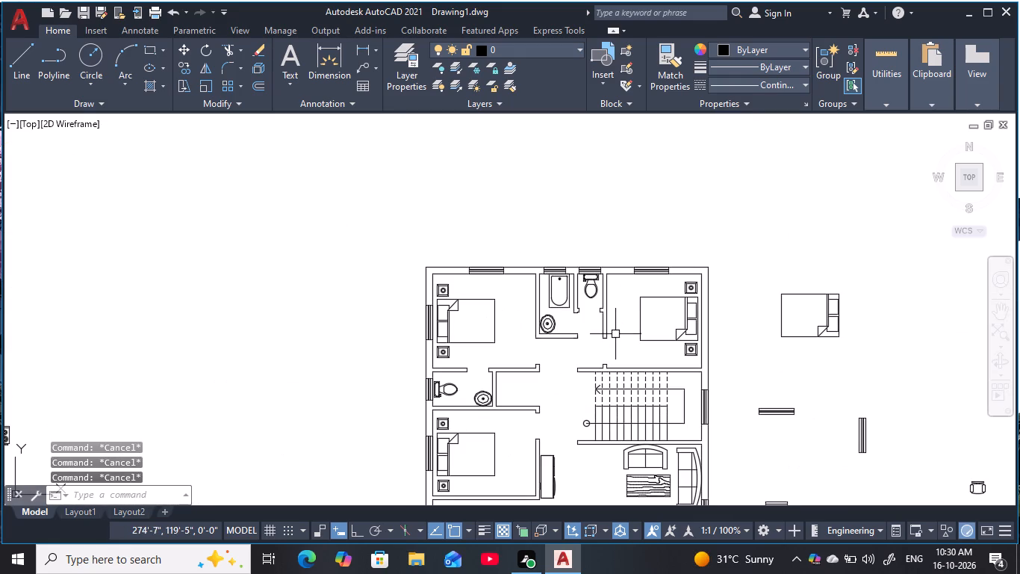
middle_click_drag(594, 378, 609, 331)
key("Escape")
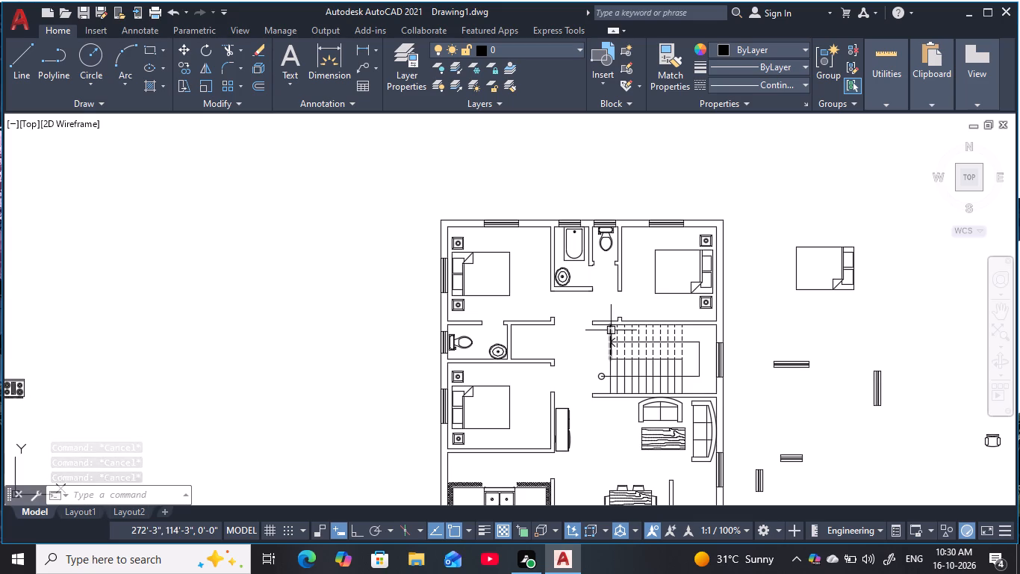
Copy the large horizontal spare window symbol by its top-edge midpoint onto the upper line of the wall south of the dining table.
key("Escape")
key("Escape")
key("Escape")
key("Escape")
key("Escape")
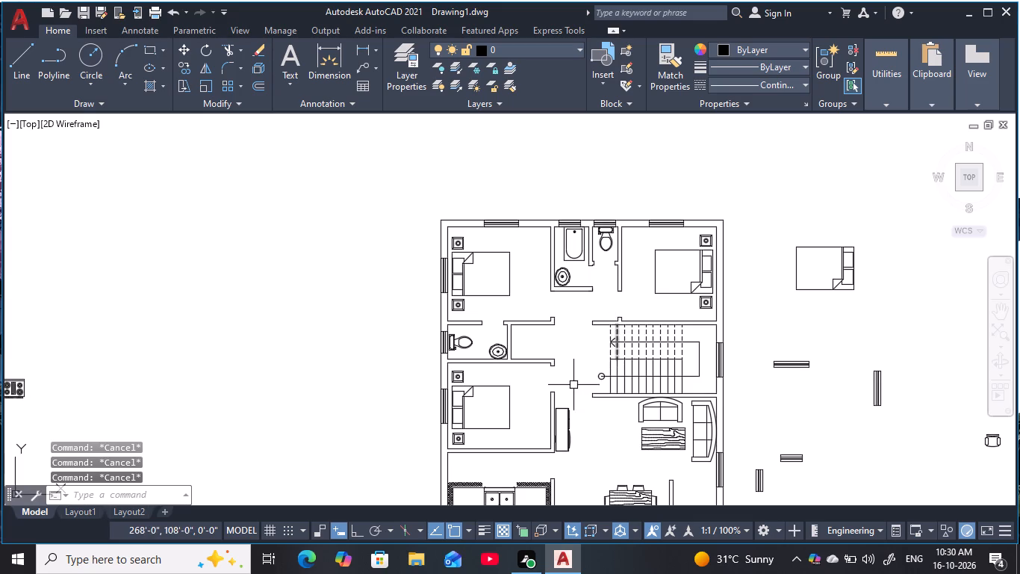
middle_click_drag(571, 389, 576, 263)
scroll(567, 314, "down", 1)
middle_click_drag(574, 371, 555, 328)
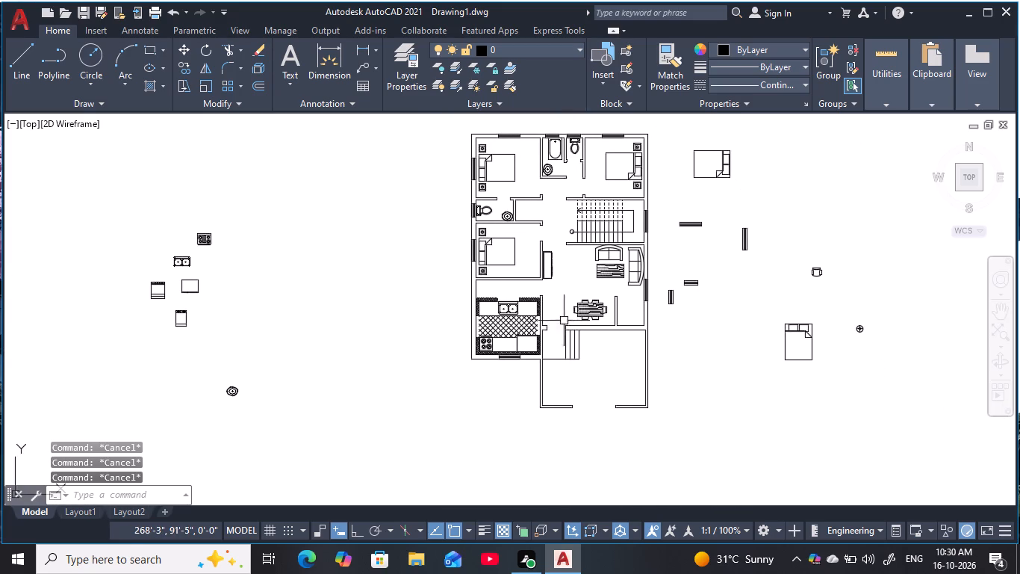
scroll(577, 317, "up", 2)
middle_click_drag(577, 317, 527, 316)
scroll(526, 316, "down", 1)
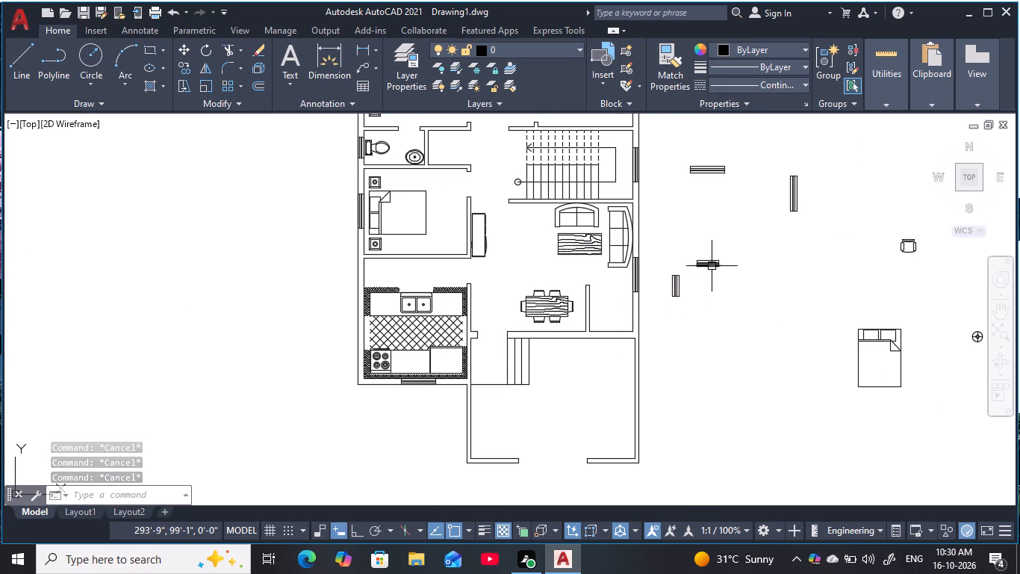
scroll(720, 266, "up", 2)
middle_click_drag(747, 250, 774, 504)
left_click_drag(824, 337, 816, 330)
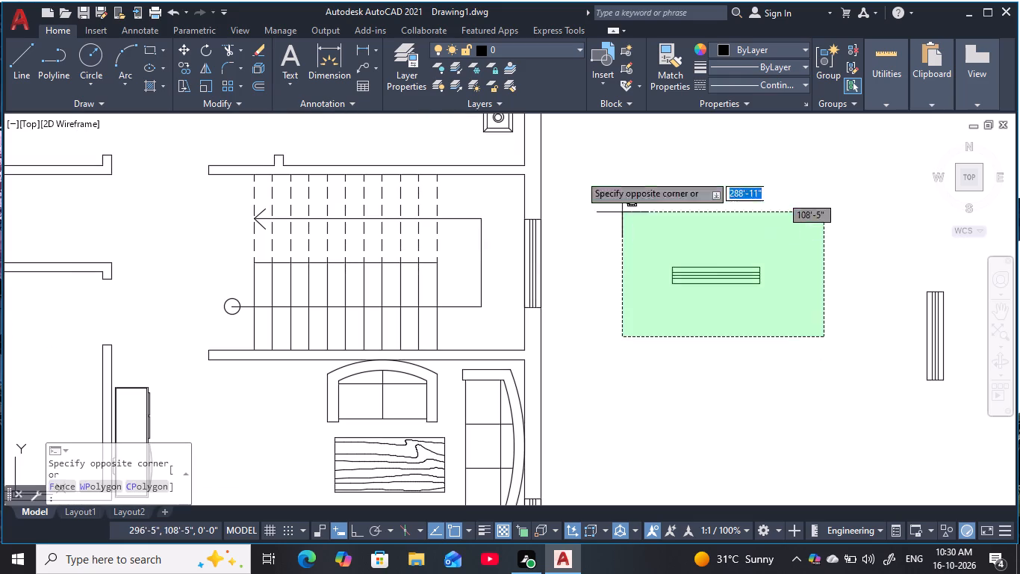
left_click(579, 173)
key("c")
key("o")
key("space")
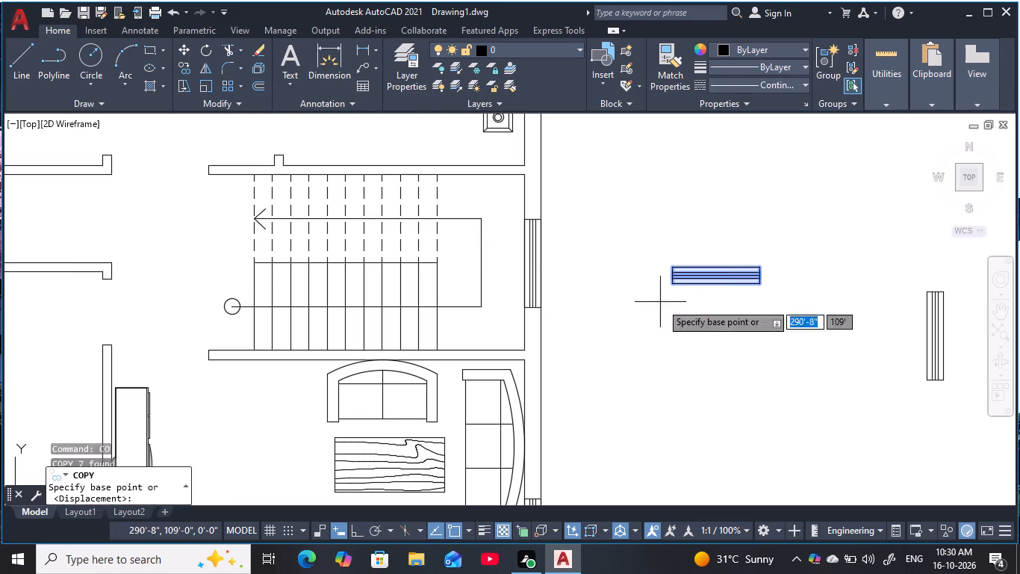
left_click(720, 263)
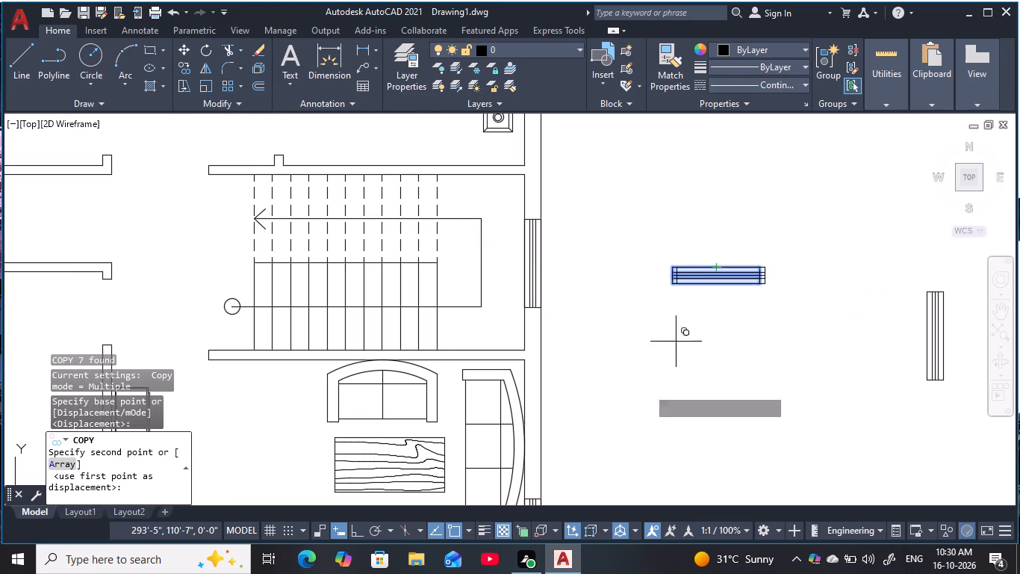
middle_click_drag(623, 416, 728, 205)
scroll(762, 167, "down", 2)
middle_click_drag(622, 405, 659, 305)
scroll(629, 292, "up", 4)
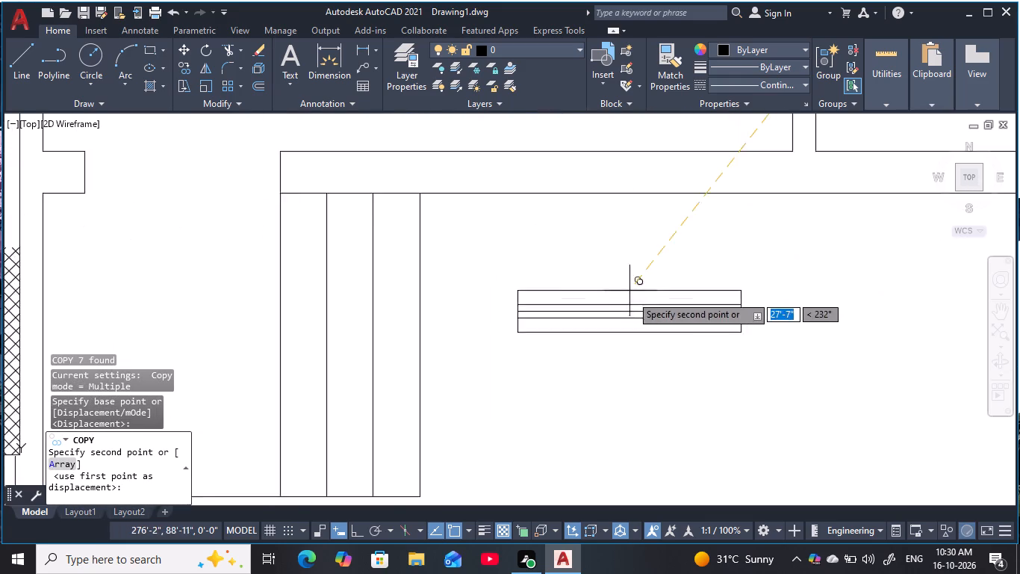
middle_click_drag(634, 321, 654, 436)
left_click(633, 273)
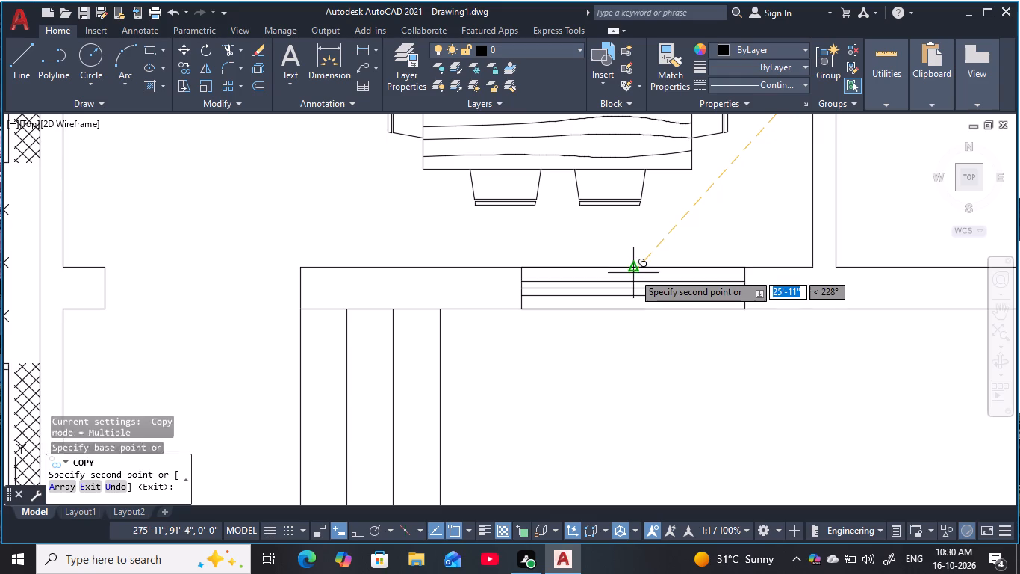
scroll(647, 360, "down", 2)
middle_click_drag(649, 361, 586, 358)
scroll(611, 362, "down", 3)
key("Escape")
key("Escape")
middle_click_drag(647, 351, 634, 384)
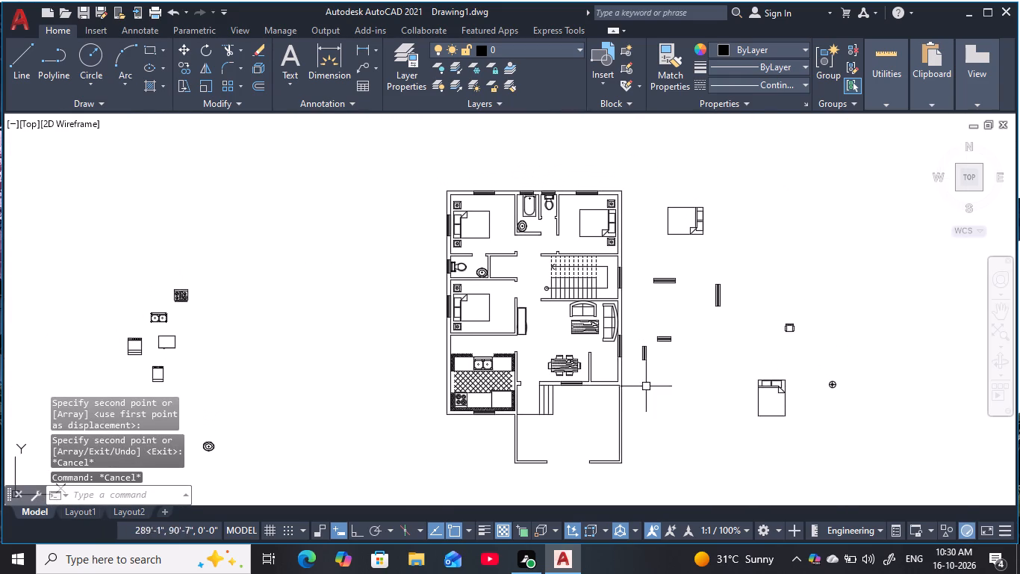
Set the current linetype to HIDDEN.
scroll(522, 218, "down", 1)
scroll(543, 349, "up", 1)
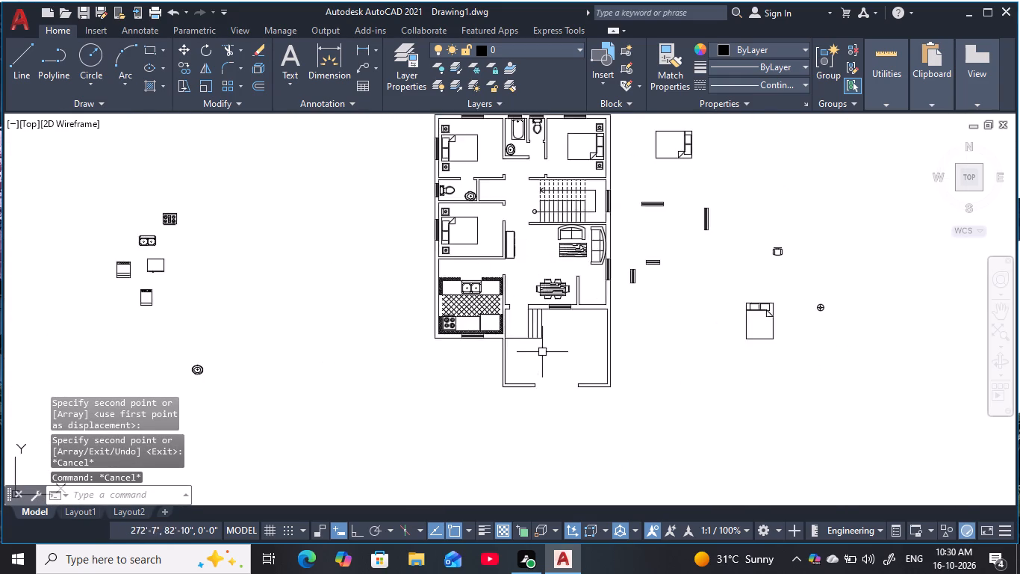
scroll(550, 370, "up", 1)
middle_click_drag(560, 383, 534, 399)
key("Escape")
key("Escape")
key("Escape")
key("Escape")
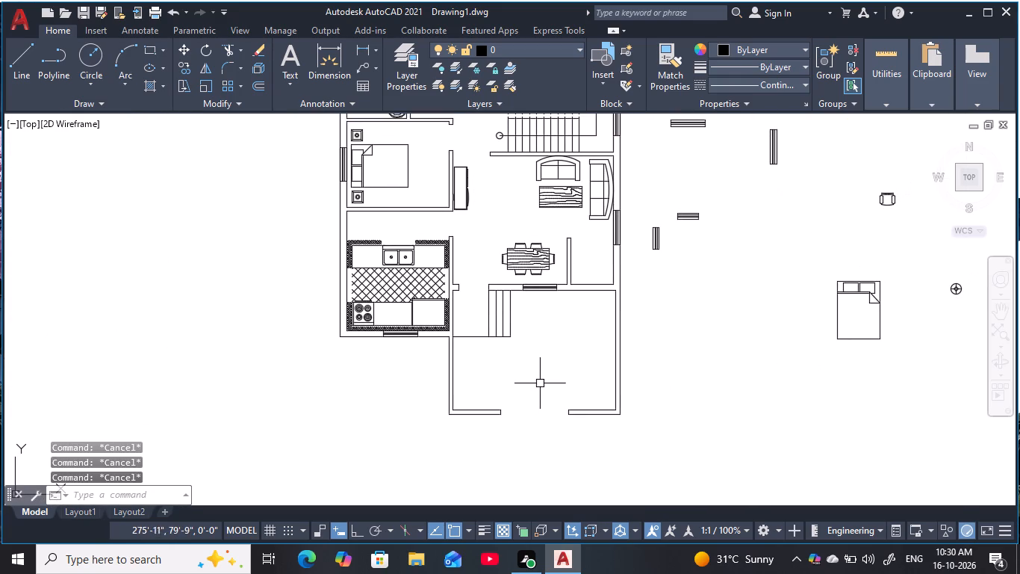
key("Escape")
left_click(790, 87)
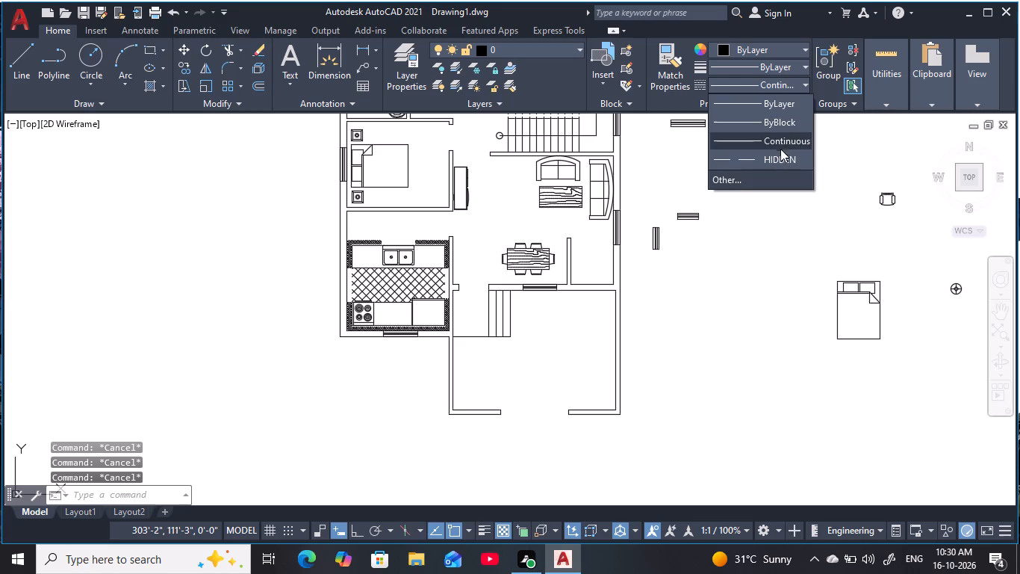
left_click(780, 157)
Draw a diagonal line about 8' long across the southernmost wall opening, from the west jamb's inner corner to the east jamb's outer corner.
middle_click_drag(560, 428, 579, 377)
scroll(550, 374, "down", 1)
scroll(535, 374, "up", 3)
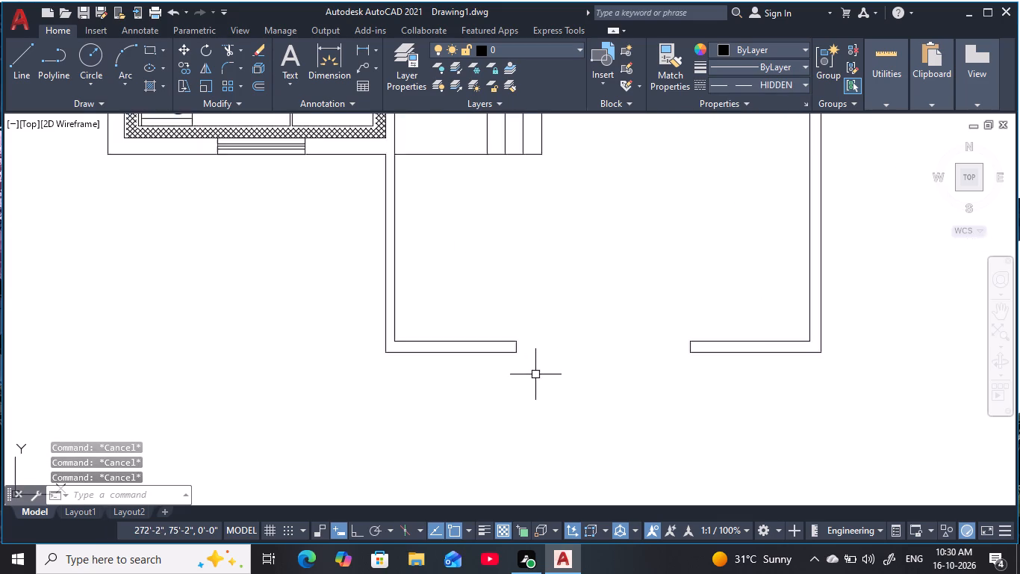
scroll(535, 374, "up", 2)
key("space")
key("Escape")
key("Escape")
key("Escape")
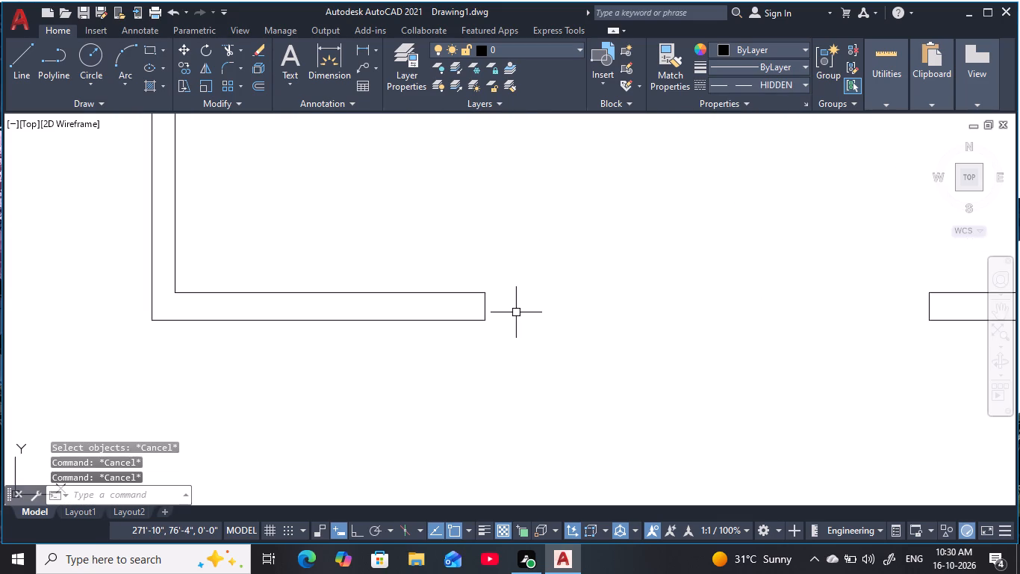
type("L")
key("space")
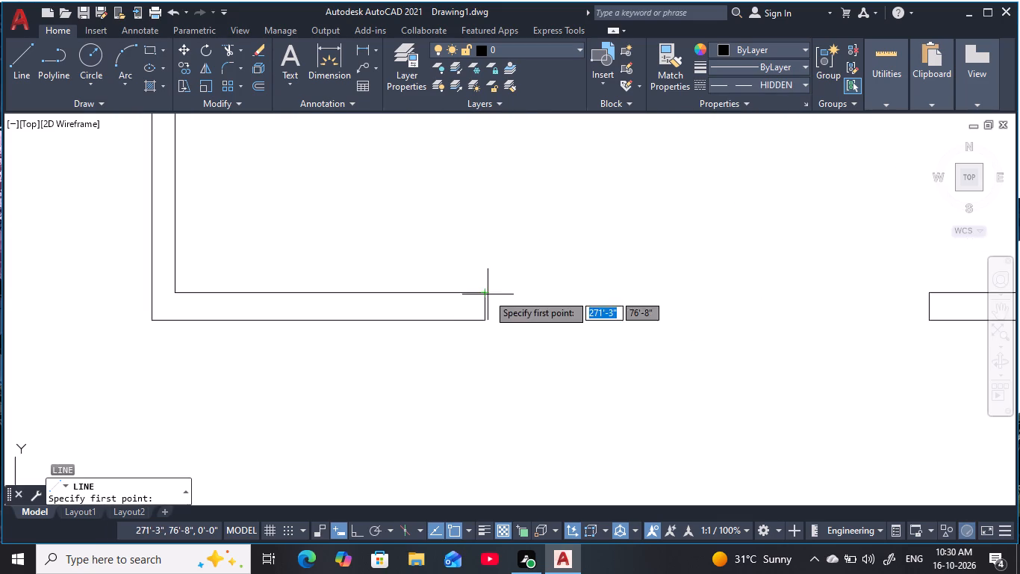
left_click(487, 294)
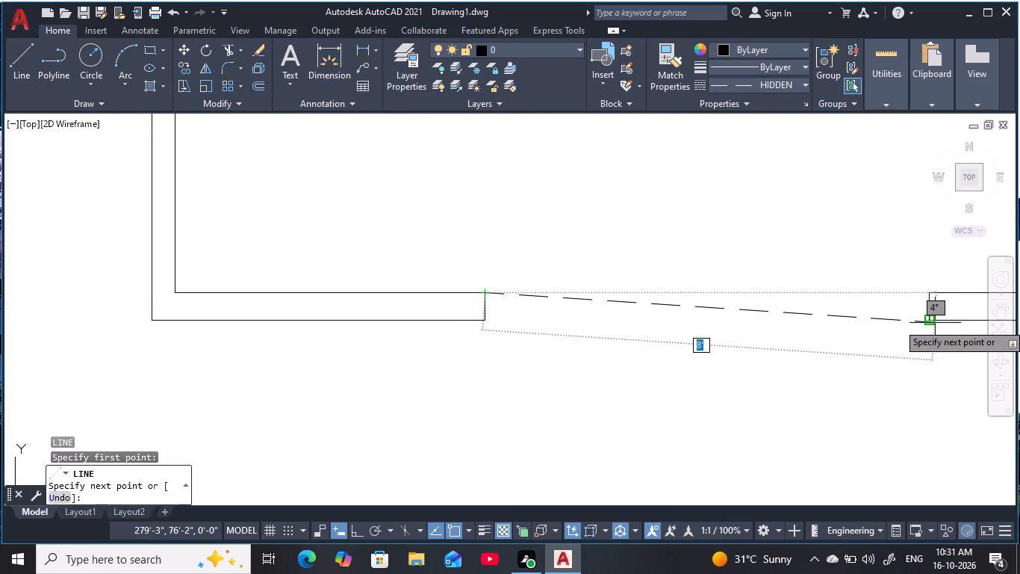
left_click(932, 321)
key("Escape")
key("Escape")
key("Escape")
key("Escape")
Draw the opposite diagonal line across the same opening, from the east jamb's inner corner to the west jamb's outer corner.
key("space")
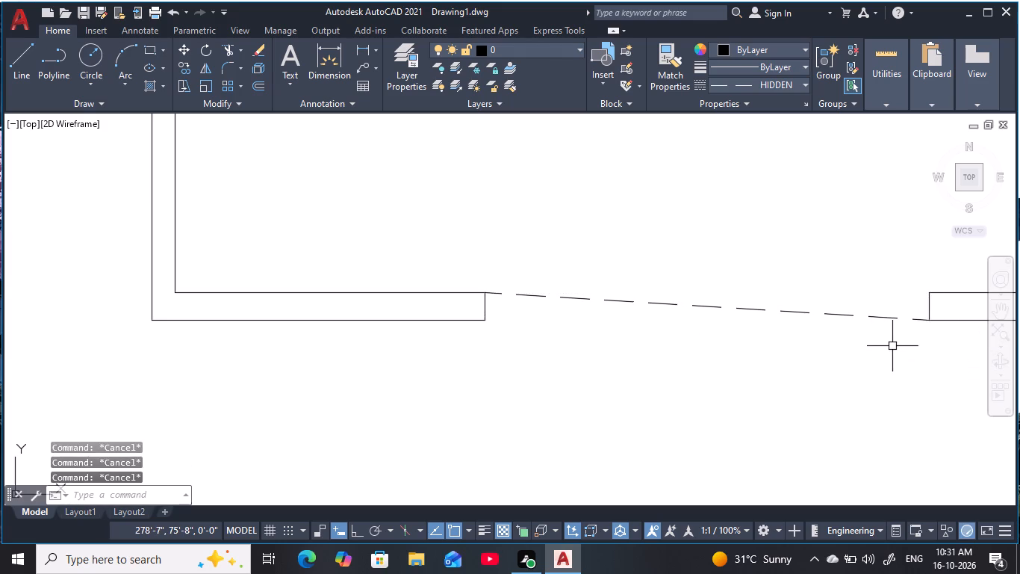
left_click(930, 294)
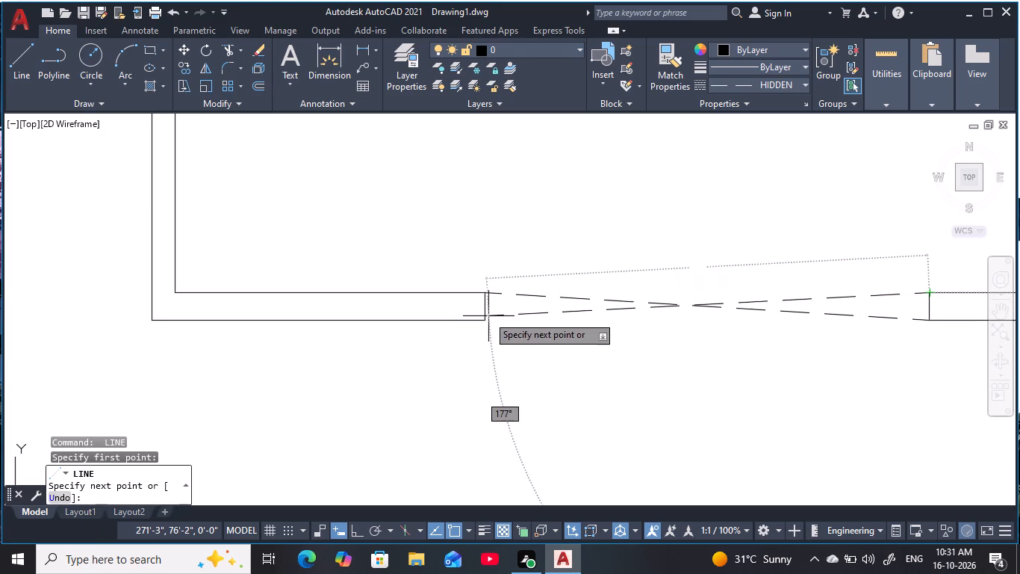
left_click(487, 318)
key("Escape")
key("Escape")
scroll(626, 382, "down", 3)
middle_click_drag(632, 382, 587, 403)
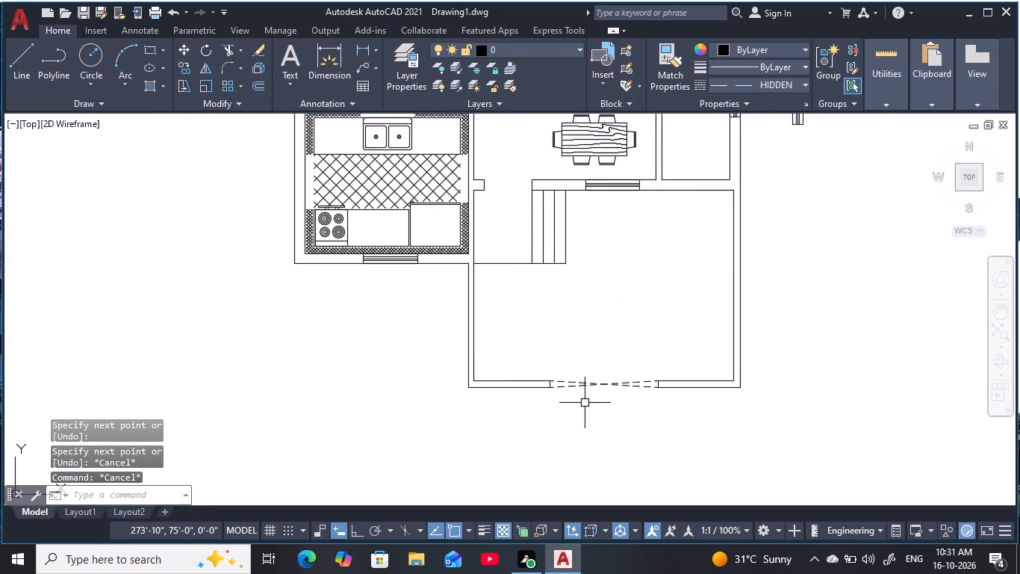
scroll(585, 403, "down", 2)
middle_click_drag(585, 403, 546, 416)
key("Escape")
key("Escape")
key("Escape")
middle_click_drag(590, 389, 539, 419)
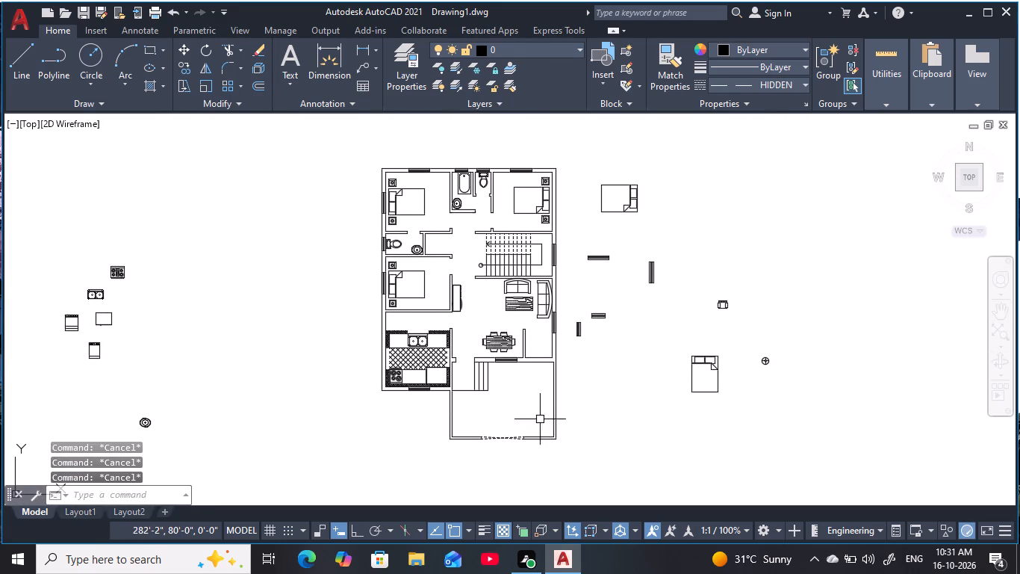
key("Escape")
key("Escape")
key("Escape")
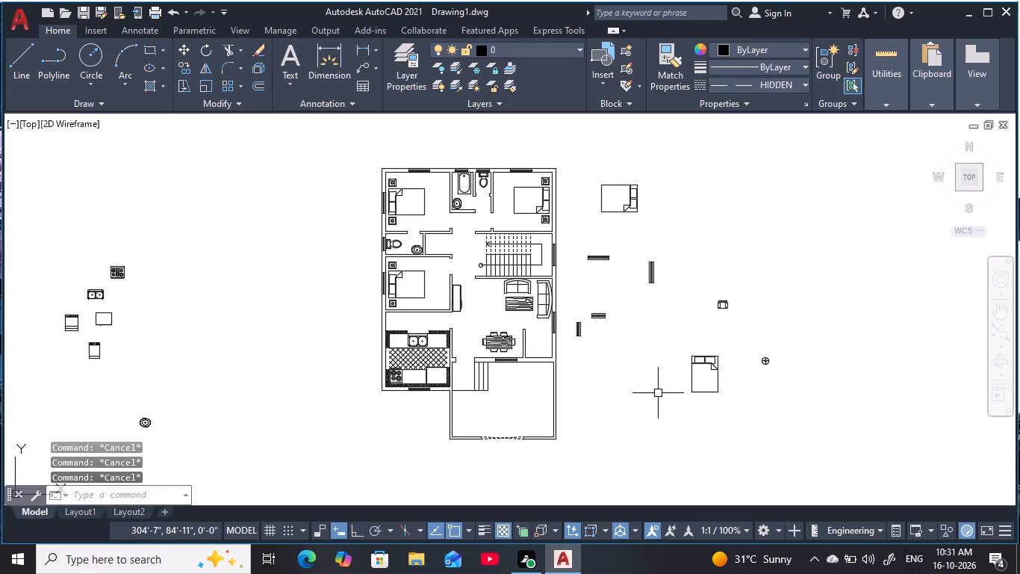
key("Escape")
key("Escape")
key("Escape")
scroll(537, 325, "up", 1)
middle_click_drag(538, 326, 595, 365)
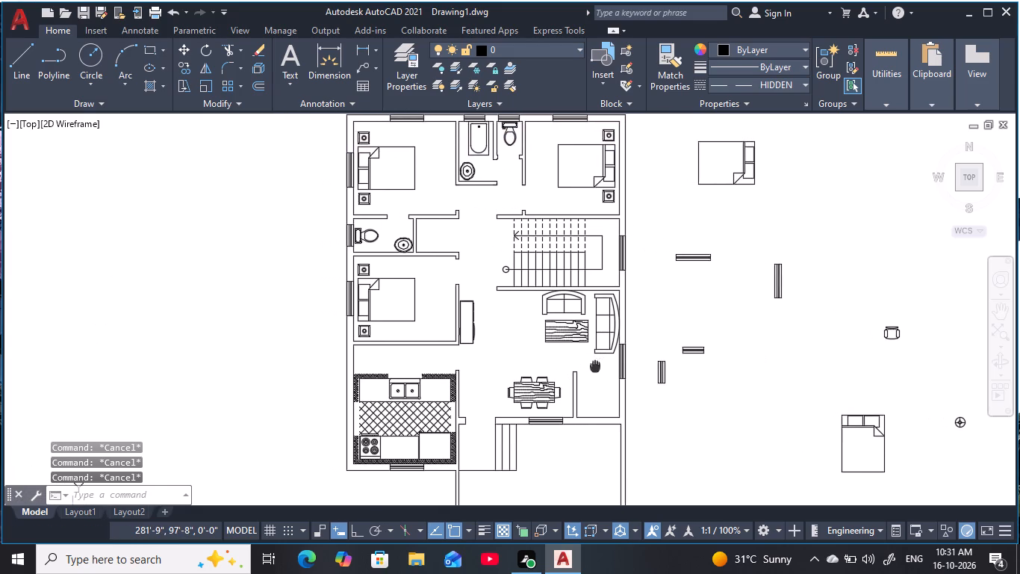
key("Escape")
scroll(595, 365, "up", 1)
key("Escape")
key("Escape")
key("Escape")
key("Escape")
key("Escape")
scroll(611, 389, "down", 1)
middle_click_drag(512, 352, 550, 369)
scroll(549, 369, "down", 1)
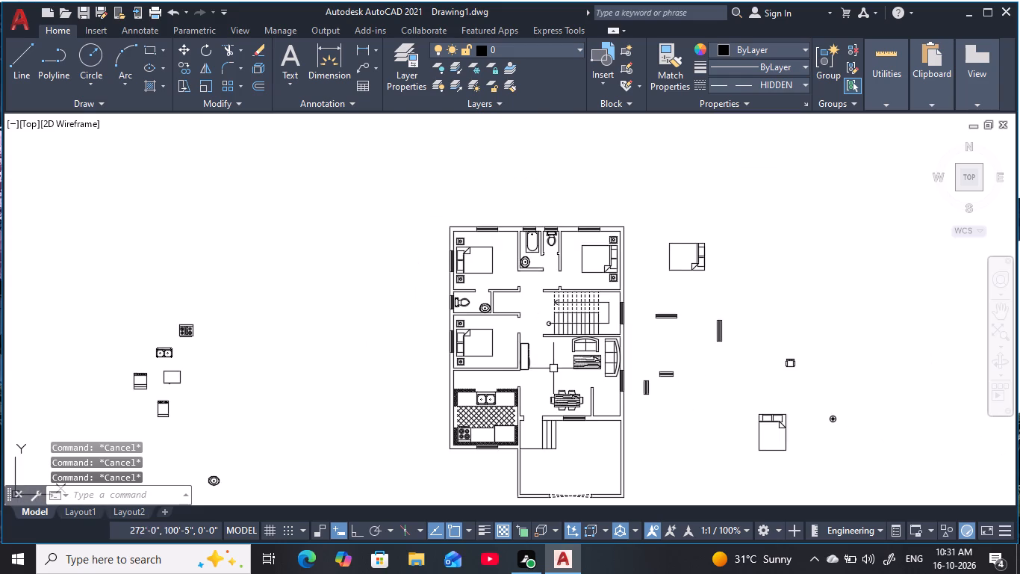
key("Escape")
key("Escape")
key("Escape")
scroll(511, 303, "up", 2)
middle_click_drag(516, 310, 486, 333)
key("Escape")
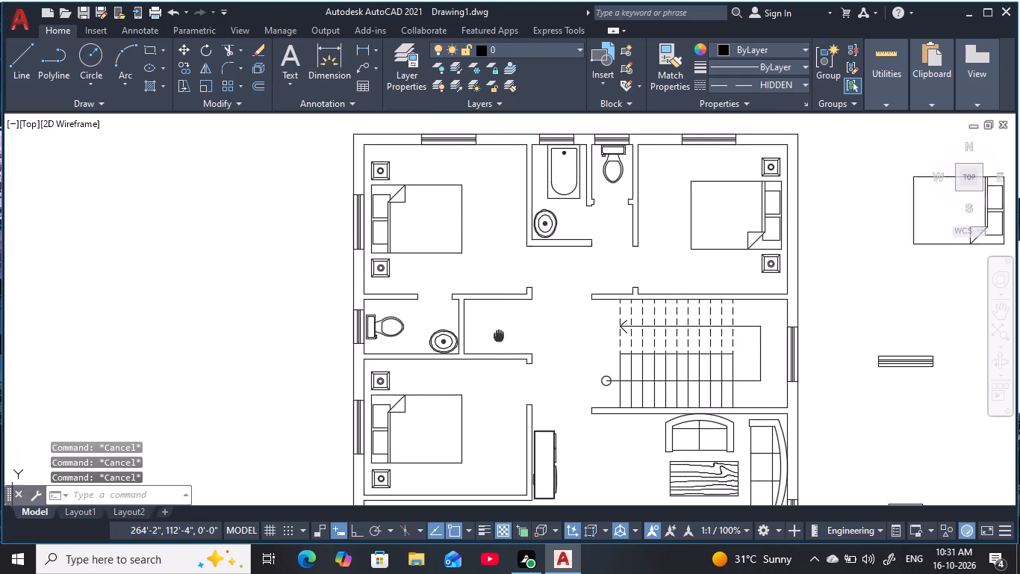
Erase the spare chair, upright bed and small round symbol lying east of the house plan.
middle_click_drag(486, 333, 367, 289)
scroll(355, 277, "down", 3)
scroll(463, 316, "up", 2)
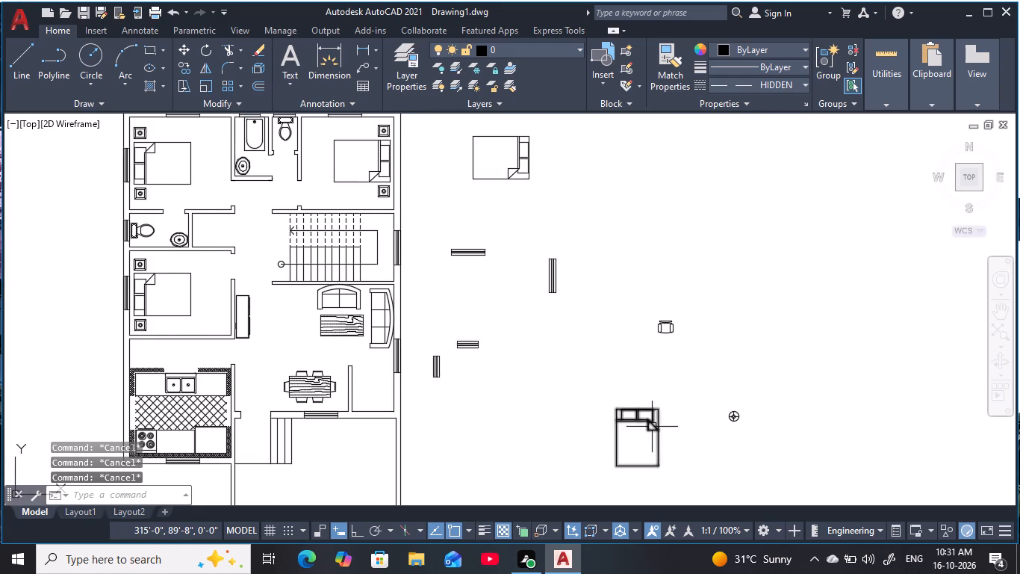
middle_click_drag(652, 422, 621, 330)
left_click_drag(806, 424, 797, 410)
left_click(577, 206)
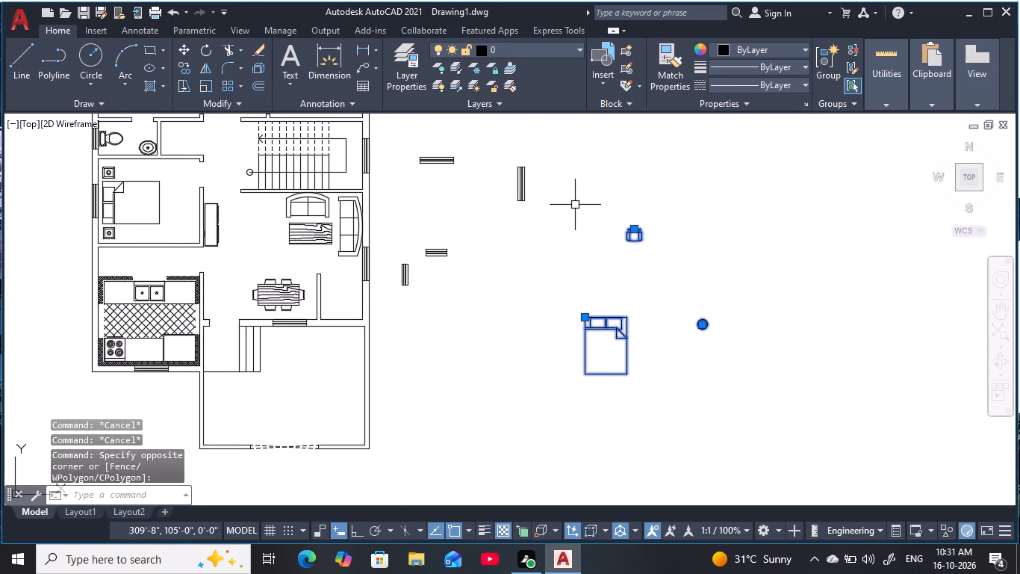
type("E")
key("space")
Erase the remaining spare bed symbol lying northeast of the staircase, outside the plan.
scroll(574, 212, "down", 2)
middle_click_drag(579, 223, 606, 371)
scroll(556, 327, "up", 3)
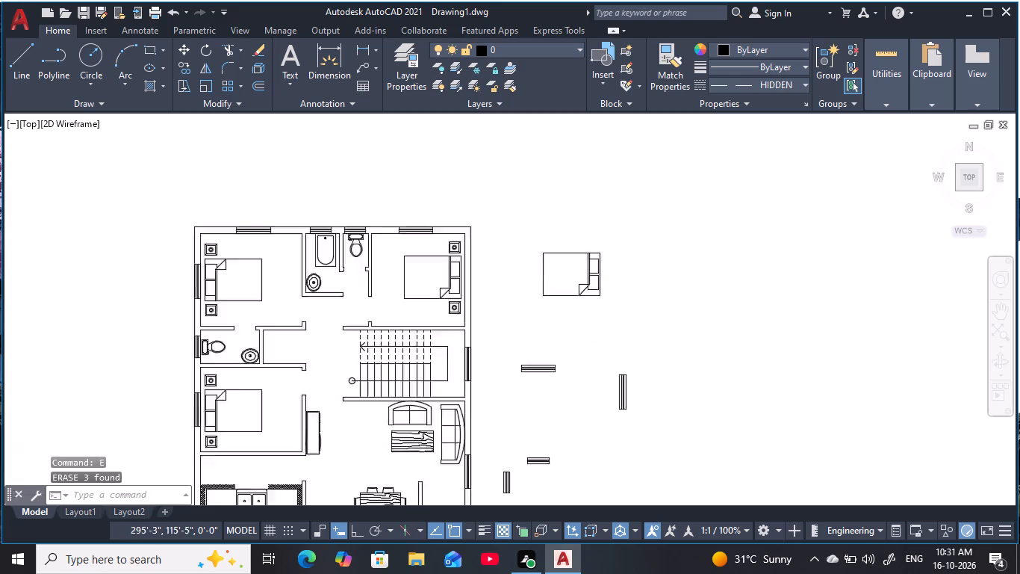
left_click(695, 319)
left_click(525, 179)
type("E")
key("space")
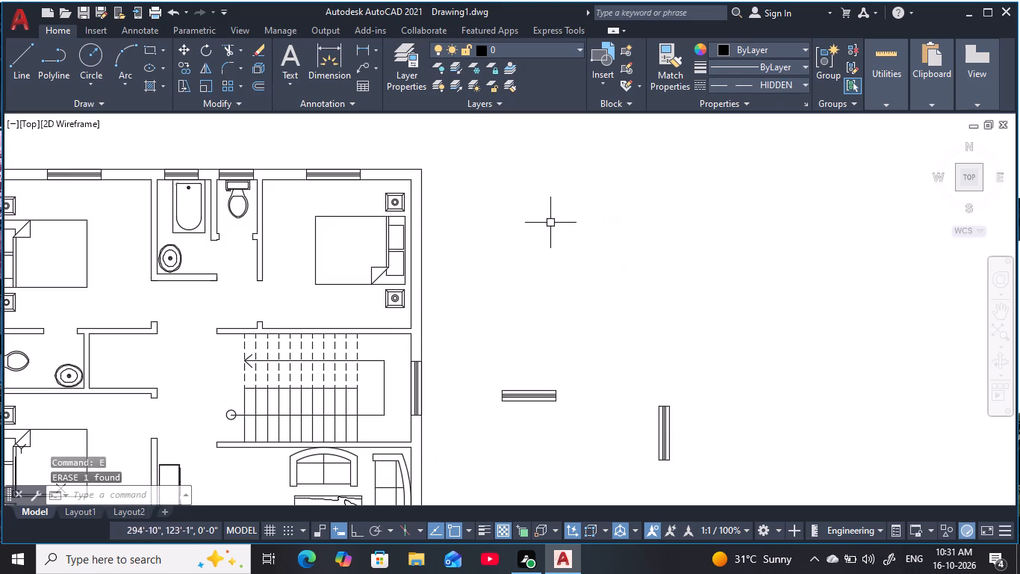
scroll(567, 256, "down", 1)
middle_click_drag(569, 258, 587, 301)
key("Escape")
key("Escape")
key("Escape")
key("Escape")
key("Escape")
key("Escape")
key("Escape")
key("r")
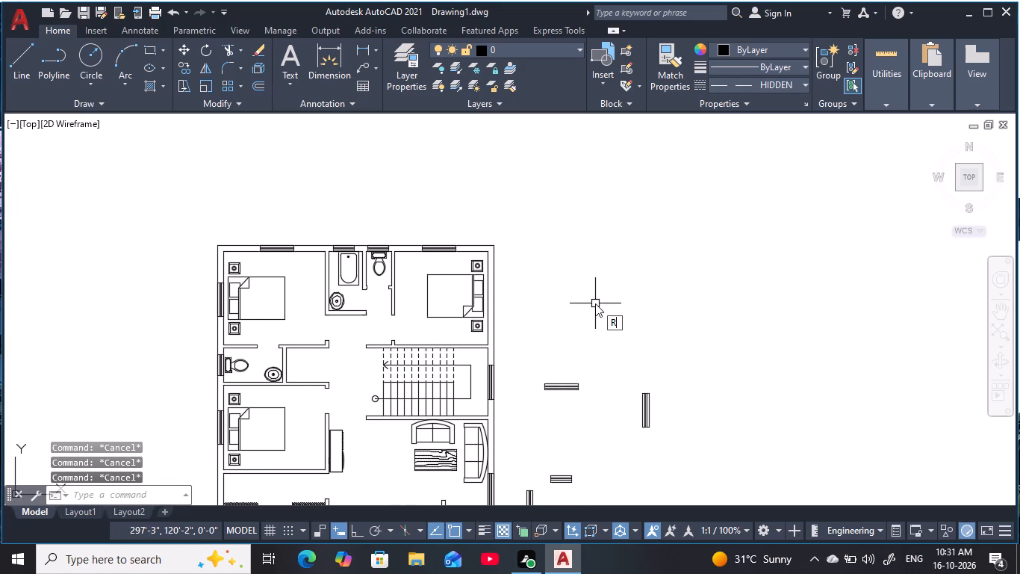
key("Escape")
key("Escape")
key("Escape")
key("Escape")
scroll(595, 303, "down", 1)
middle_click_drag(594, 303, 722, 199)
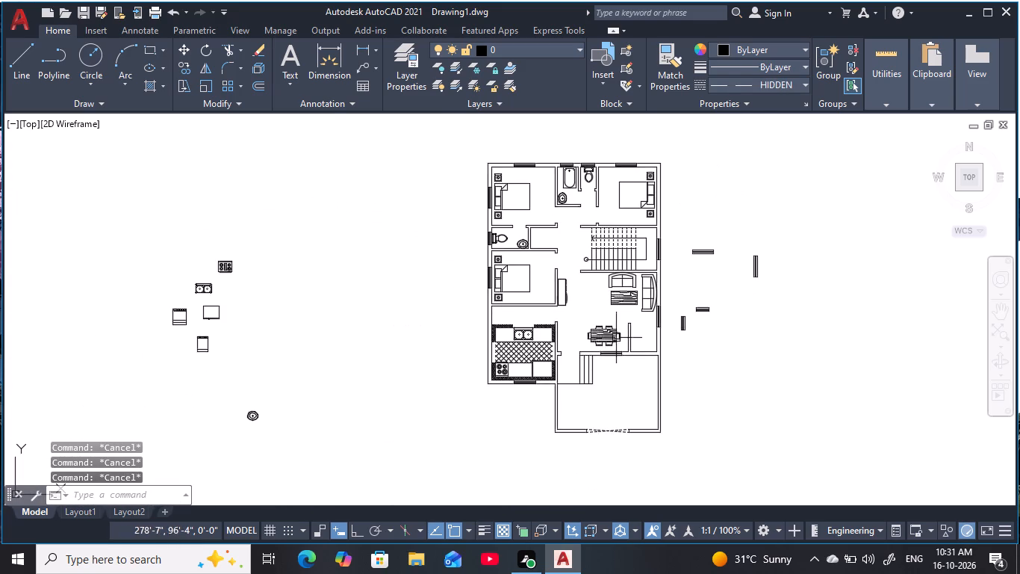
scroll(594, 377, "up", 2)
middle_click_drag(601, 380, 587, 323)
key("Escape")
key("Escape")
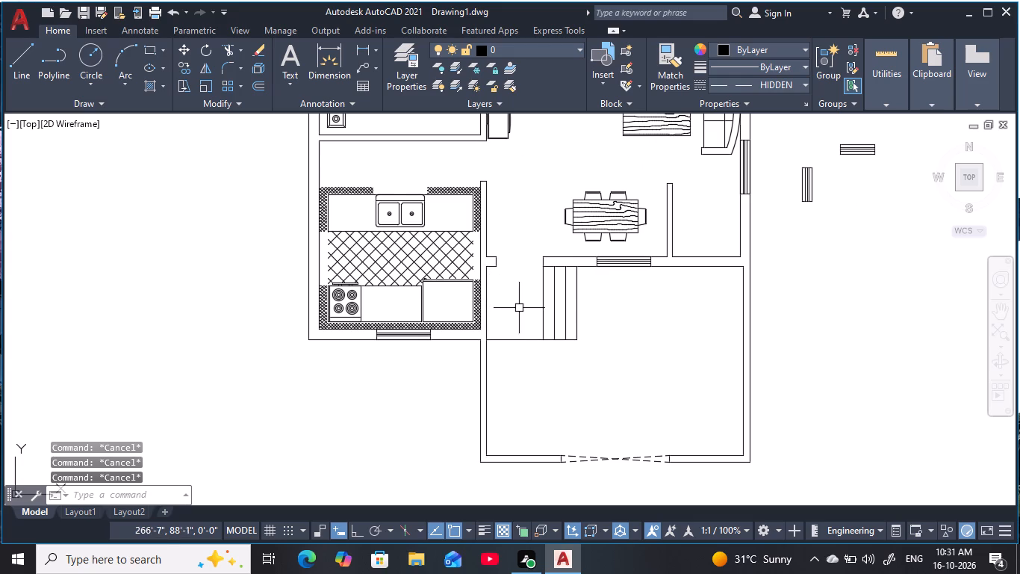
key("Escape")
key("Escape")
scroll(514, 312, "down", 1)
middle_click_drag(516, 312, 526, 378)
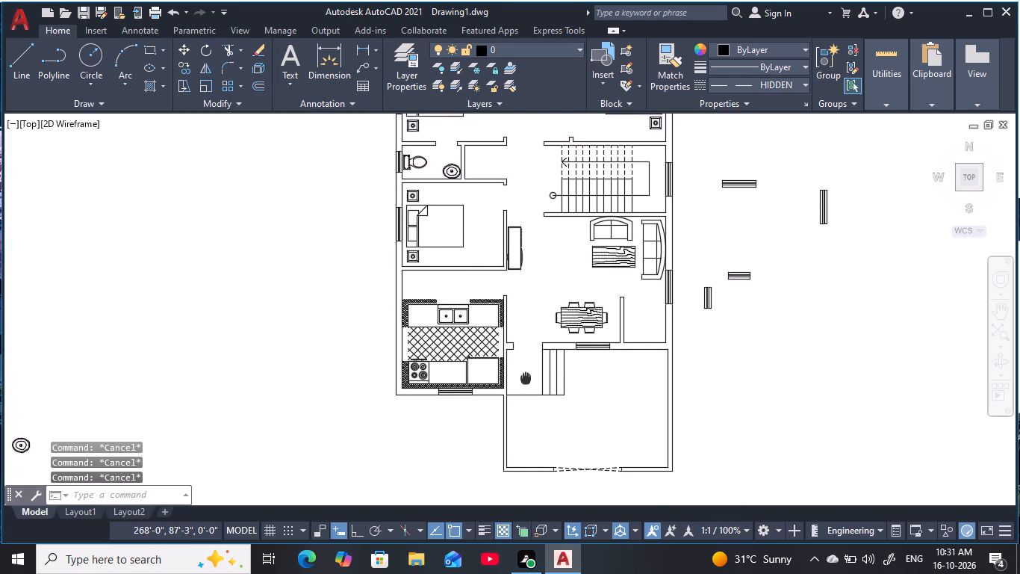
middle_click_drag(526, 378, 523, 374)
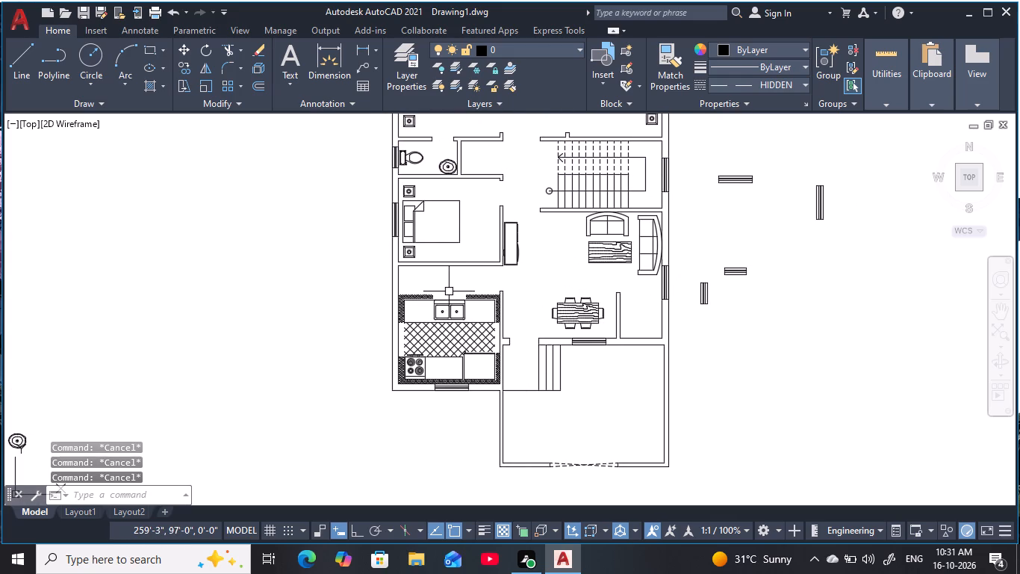
Move the upright window symbol lying farthest east of the plan into the kitchen's west wall, beside the hatched floor.
left_click(850, 242)
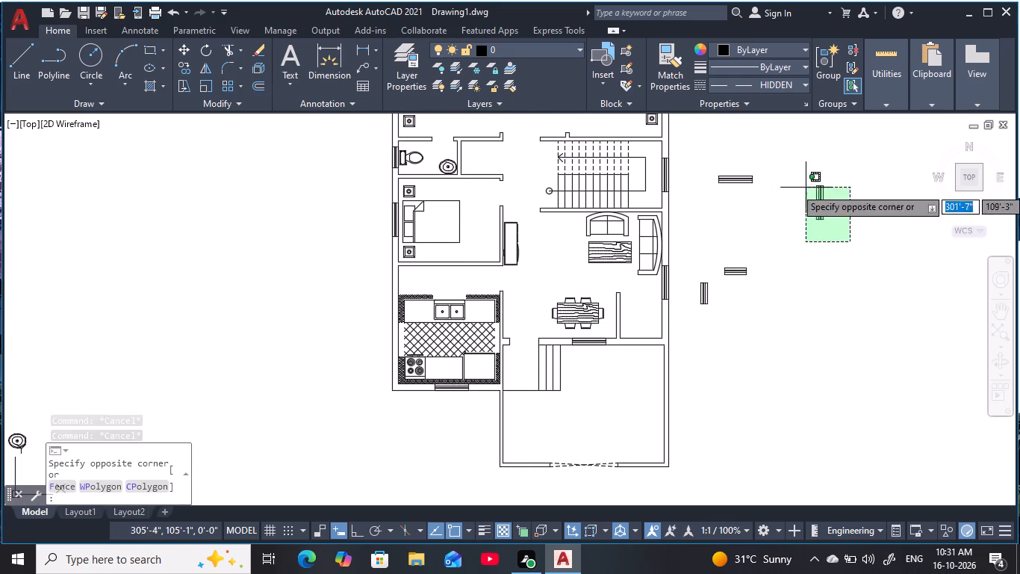
left_click(804, 185)
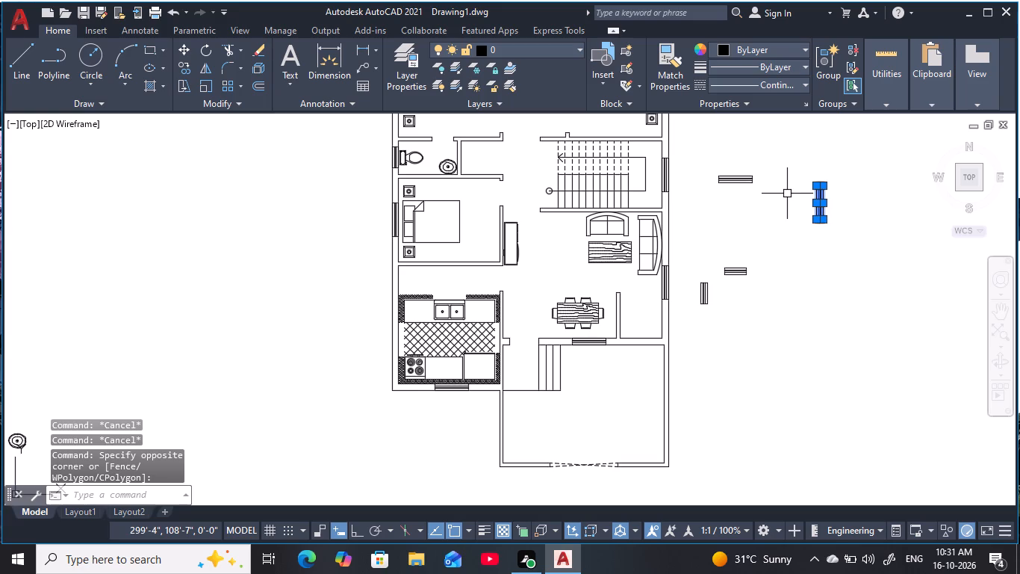
type("M")
key("space")
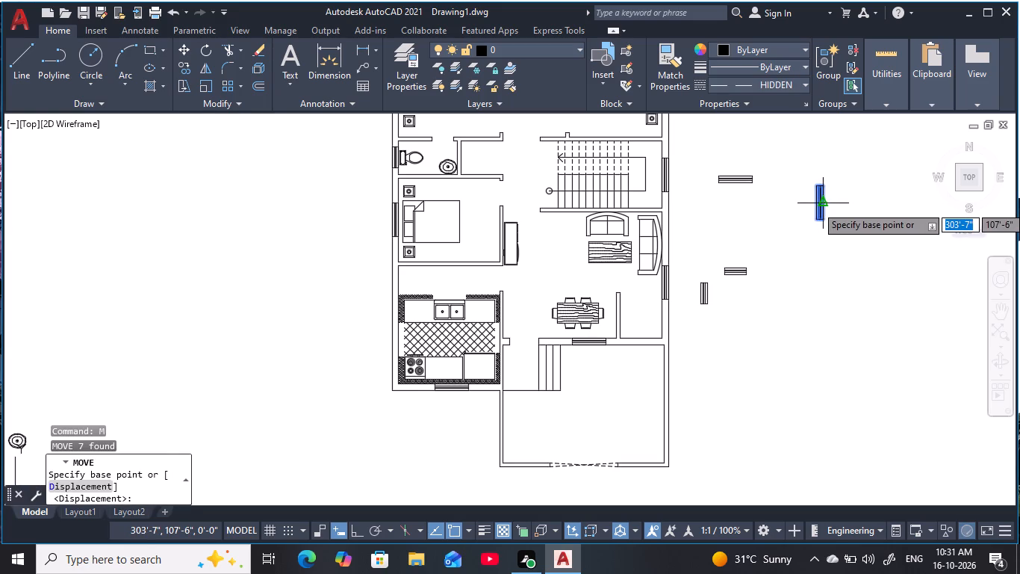
scroll(821, 206, "up", 3)
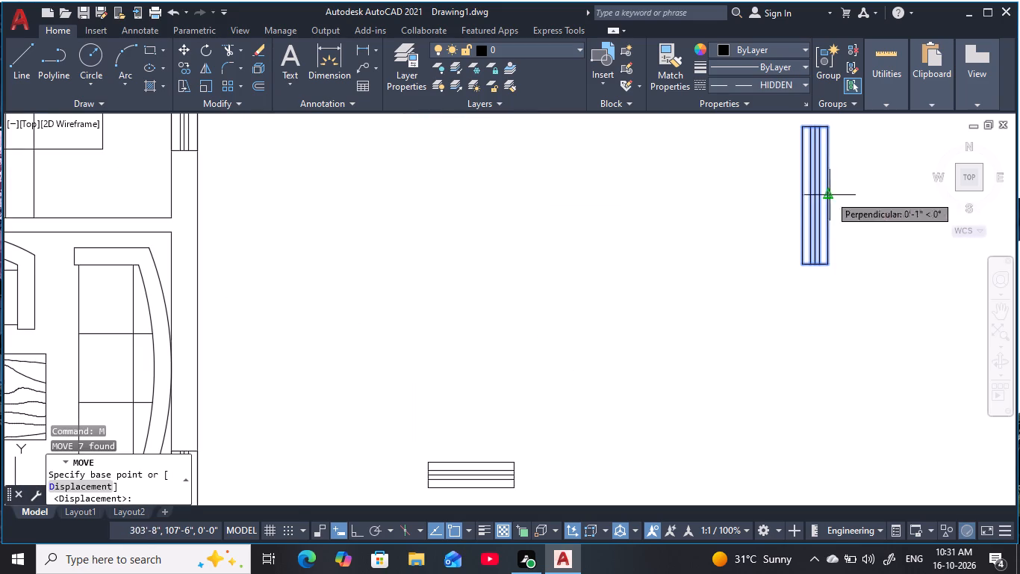
left_click(827, 198)
middle_click_drag(509, 409, 911, 297)
scroll(916, 296, "down", 3)
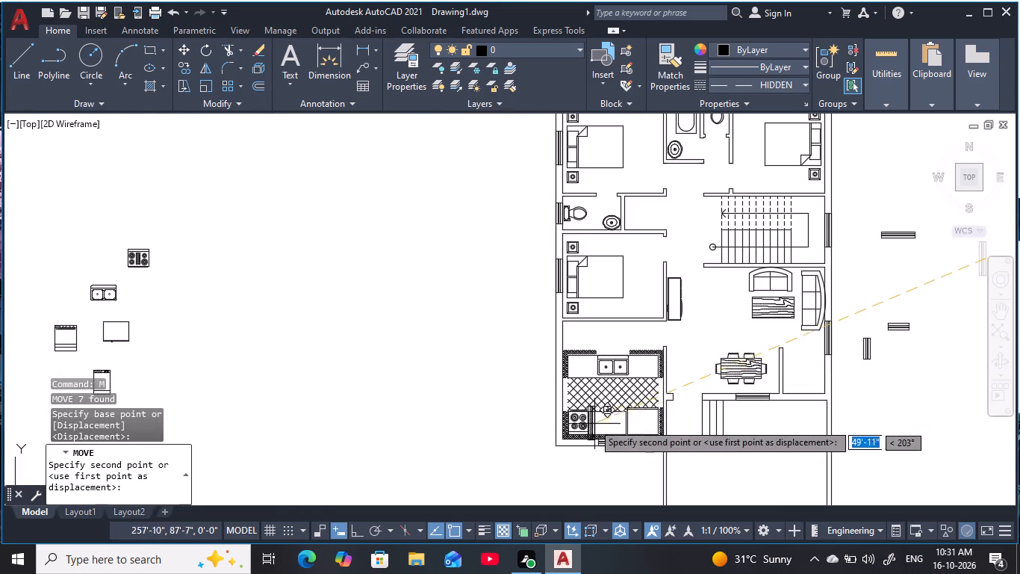
scroll(559, 401, "up", 3)
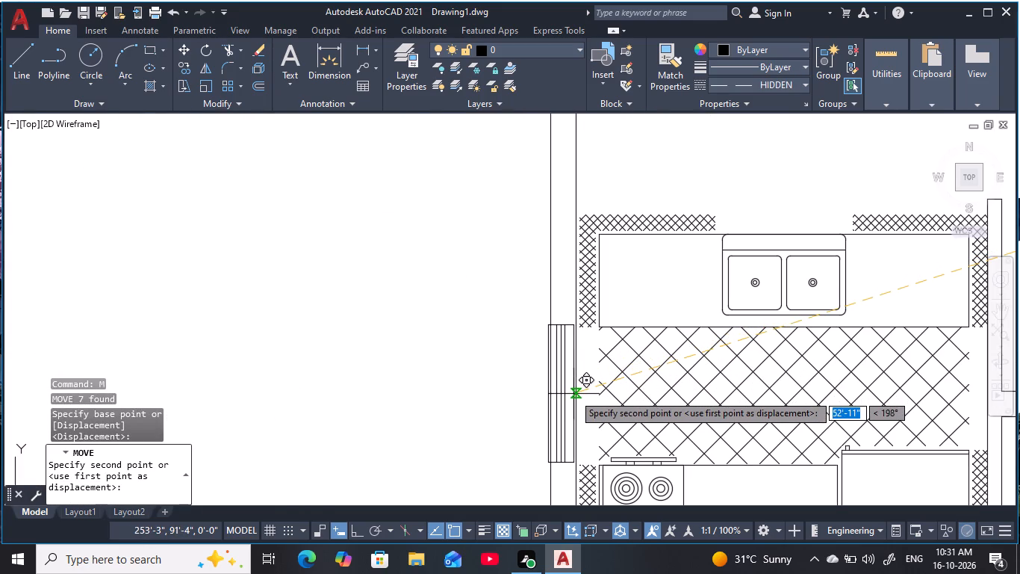
left_click(575, 399)
scroll(610, 398, "down", 1)
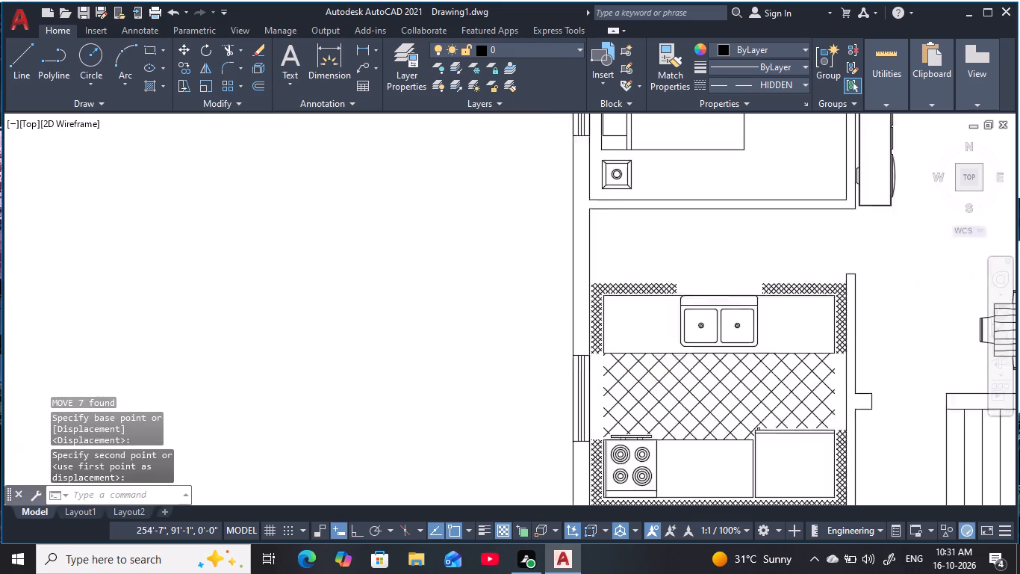
key("Escape")
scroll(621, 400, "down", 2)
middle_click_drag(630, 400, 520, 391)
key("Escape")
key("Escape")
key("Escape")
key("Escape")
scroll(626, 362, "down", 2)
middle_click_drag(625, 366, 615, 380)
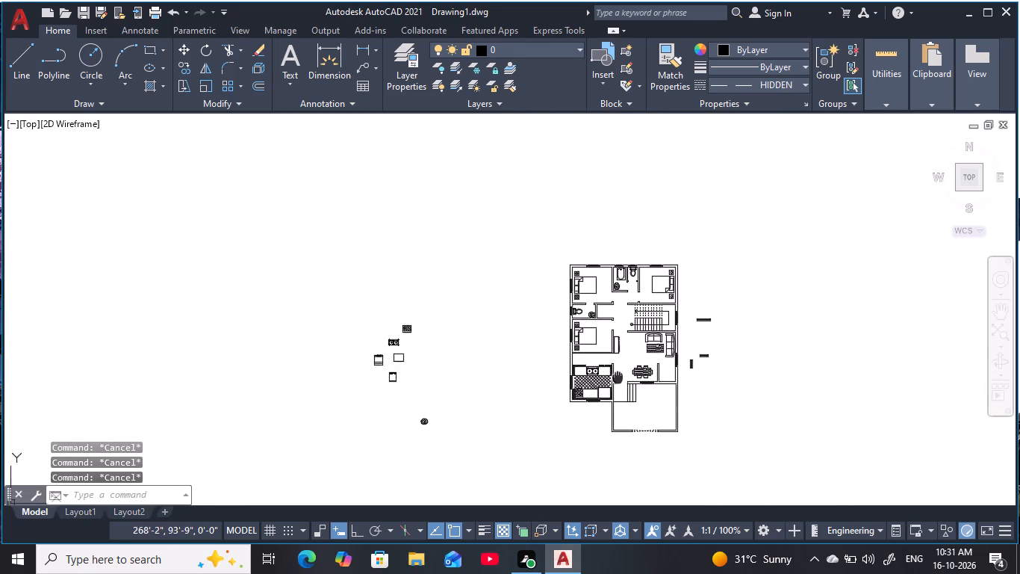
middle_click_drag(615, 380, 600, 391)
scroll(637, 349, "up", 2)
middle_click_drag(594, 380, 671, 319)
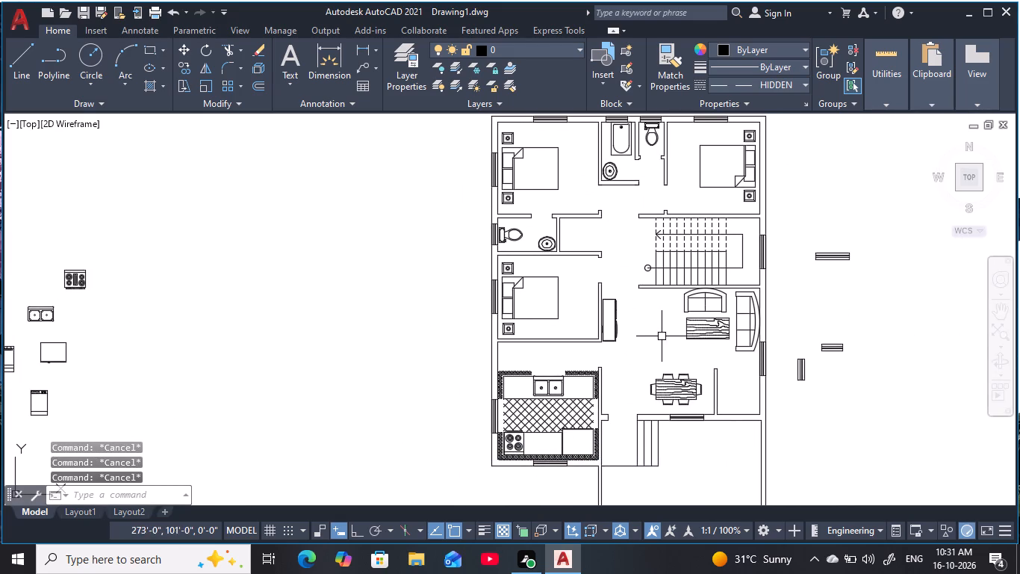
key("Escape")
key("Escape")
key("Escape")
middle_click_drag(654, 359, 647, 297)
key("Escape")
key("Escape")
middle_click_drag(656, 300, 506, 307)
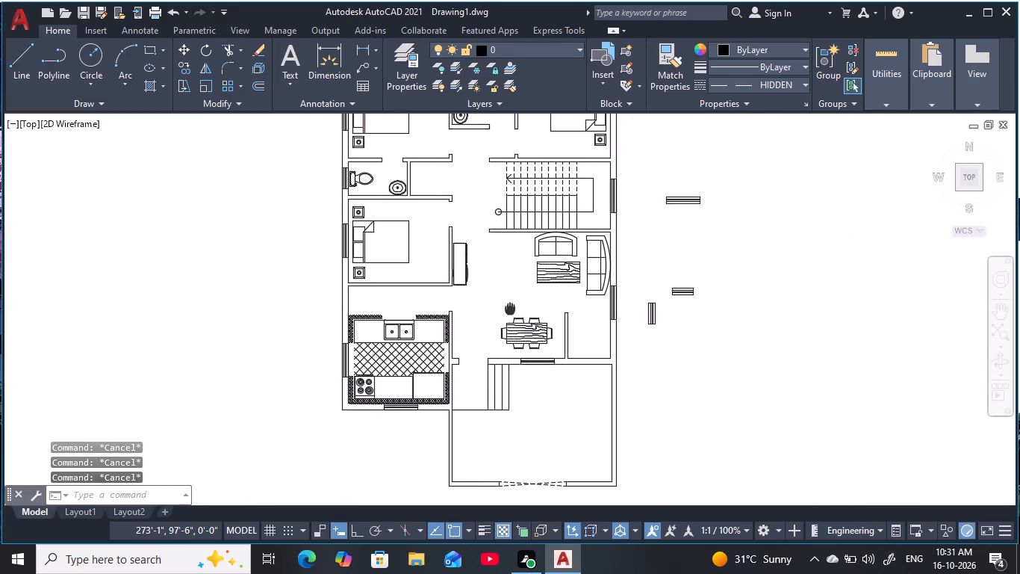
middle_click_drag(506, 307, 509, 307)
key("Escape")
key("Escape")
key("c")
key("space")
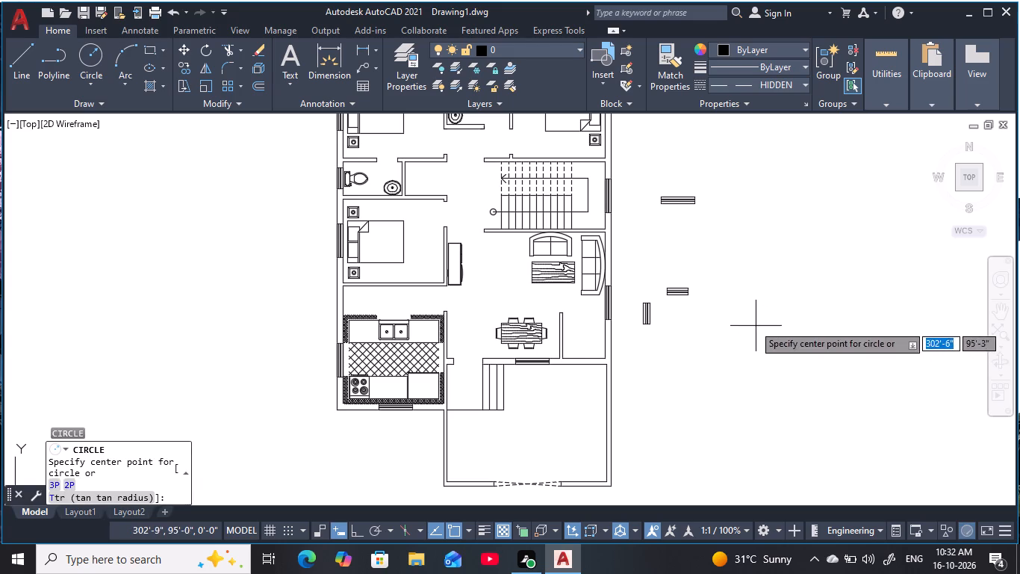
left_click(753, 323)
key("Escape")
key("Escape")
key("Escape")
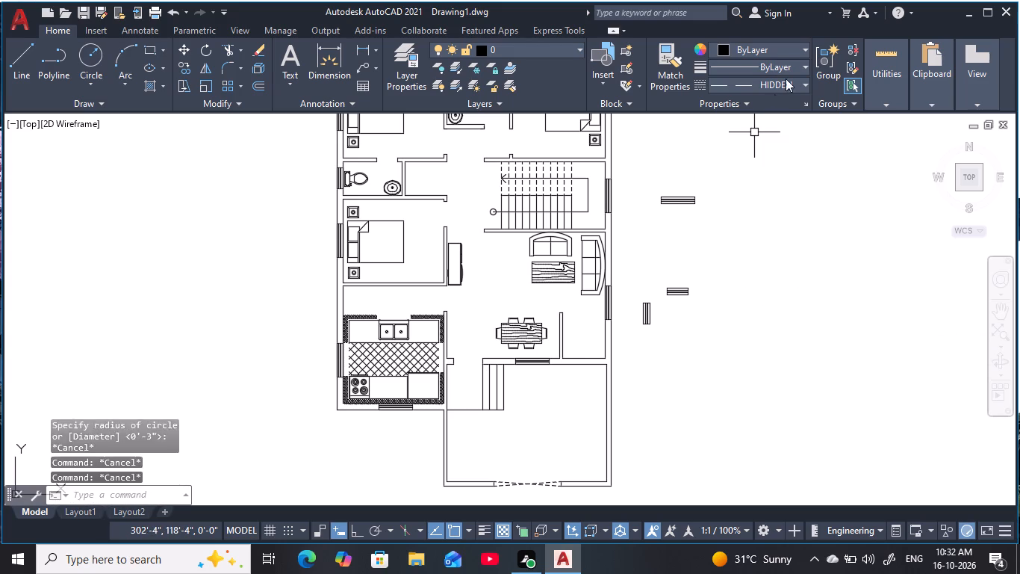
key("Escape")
Set the current linetype to Continuous.
left_click(794, 81)
left_click(786, 143)
key("Escape")
key("Escape")
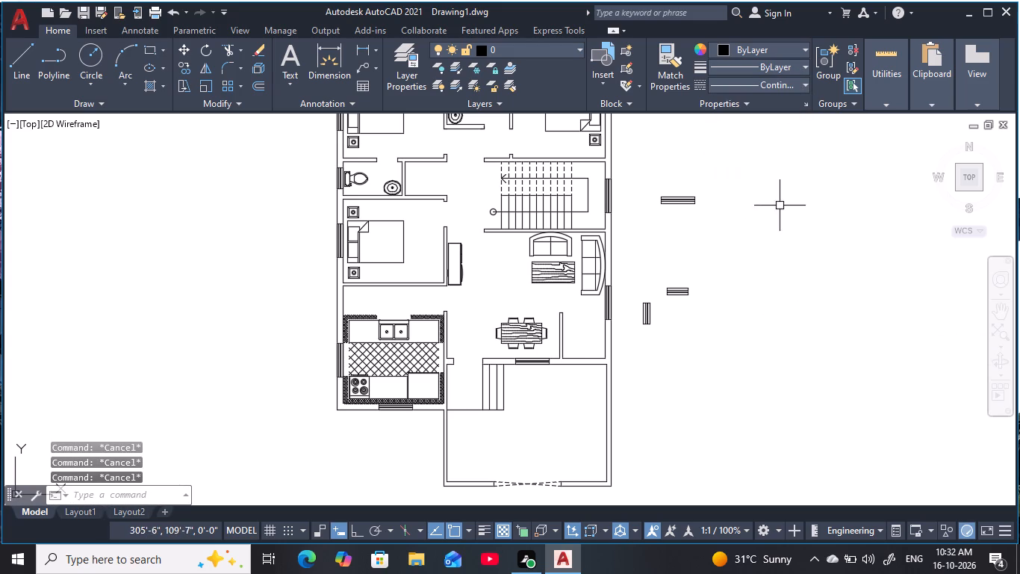
key("Escape")
Draw a circle with a 1'9" radius in the empty area east of the spare window symbols.
key("c")
key("space")
left_click(787, 305)
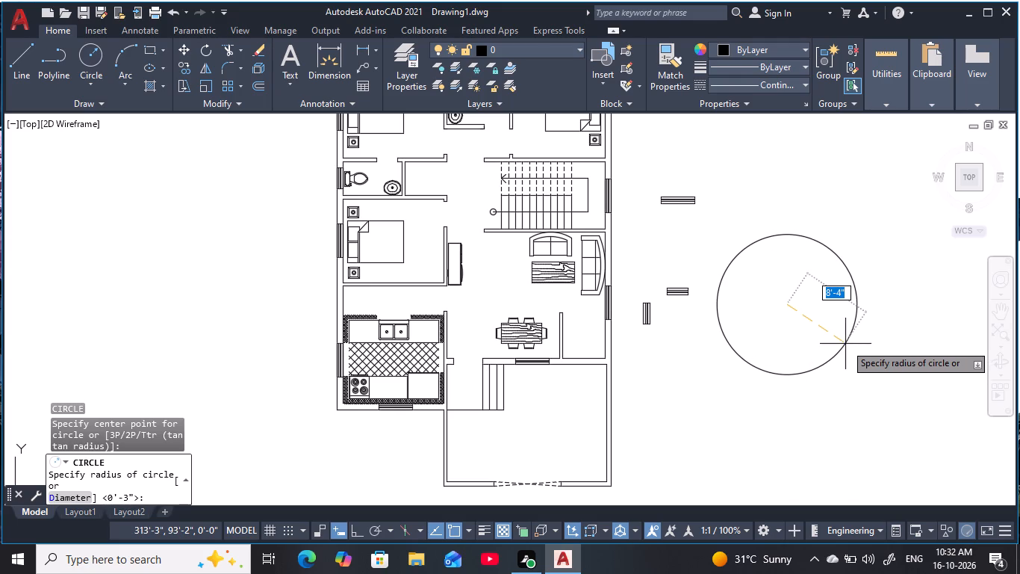
key("1")
key("apostrophe")
type("9")
key("space")
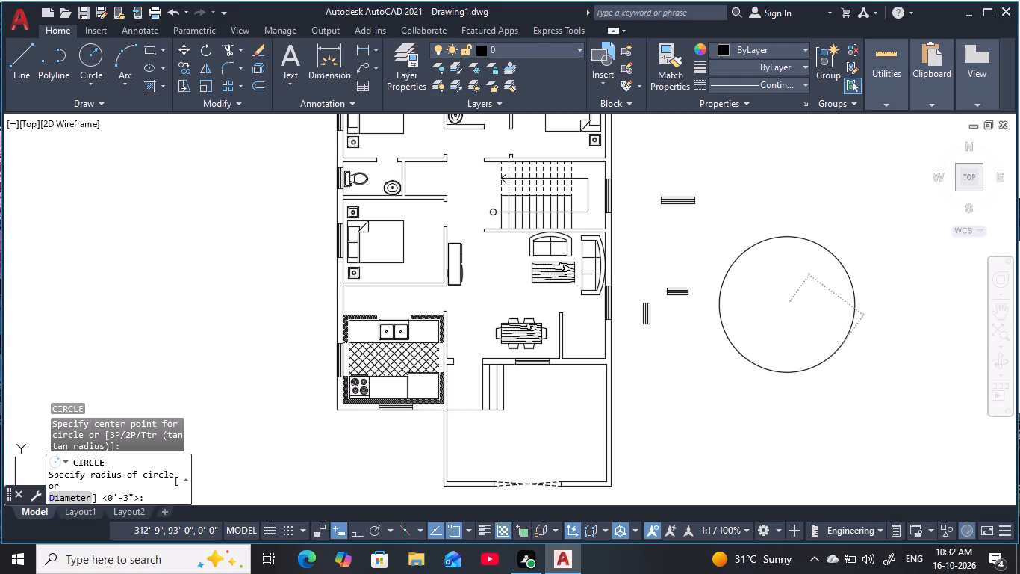
key("Escape")
key("Escape")
key("Escape")
key("Escape")
key("Escape")
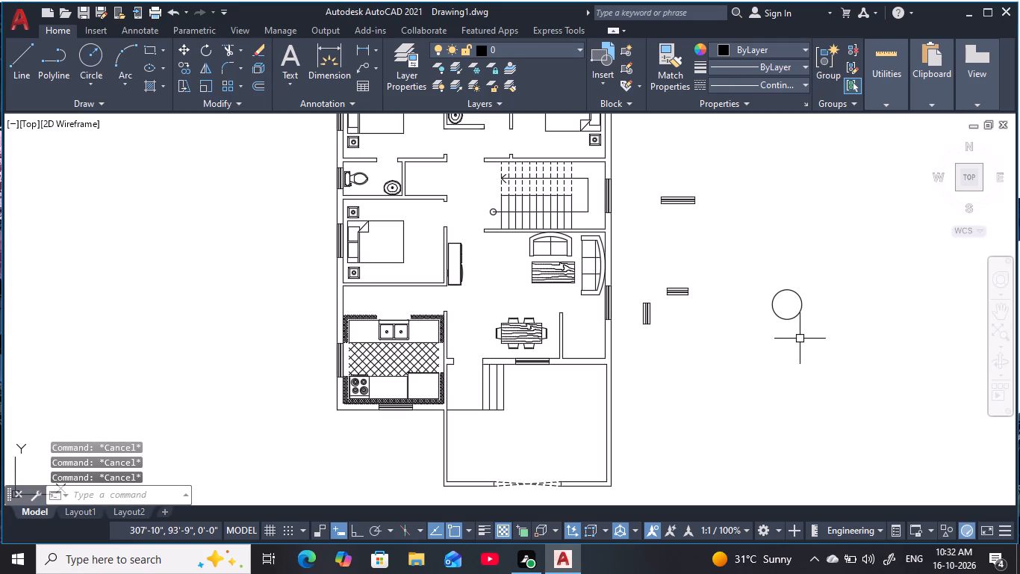
Draw connected lines in the circle from its north quadrant to the centre and on to the east quadrant.
type("L")
key("space")
scroll(784, 297, "up", 3)
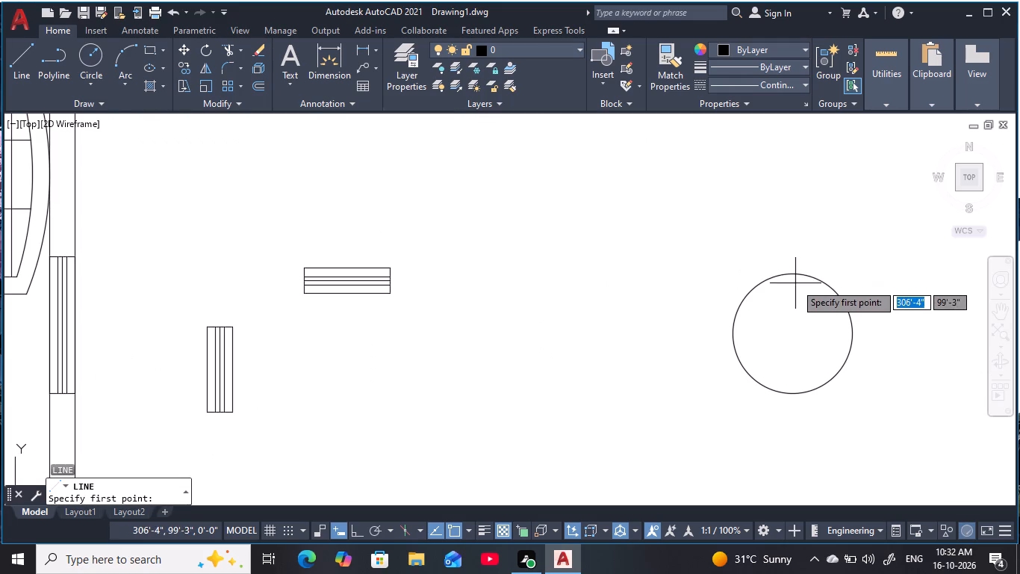
left_click(794, 274)
left_click(794, 336)
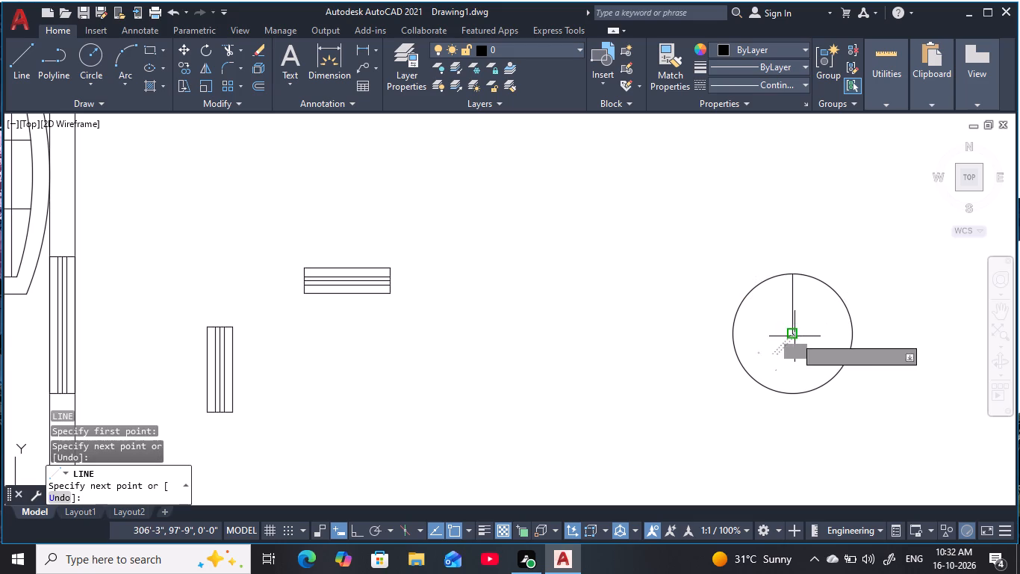
left_click(856, 334)
key("Escape")
key("Escape")
key("Escape")
key("Escape")
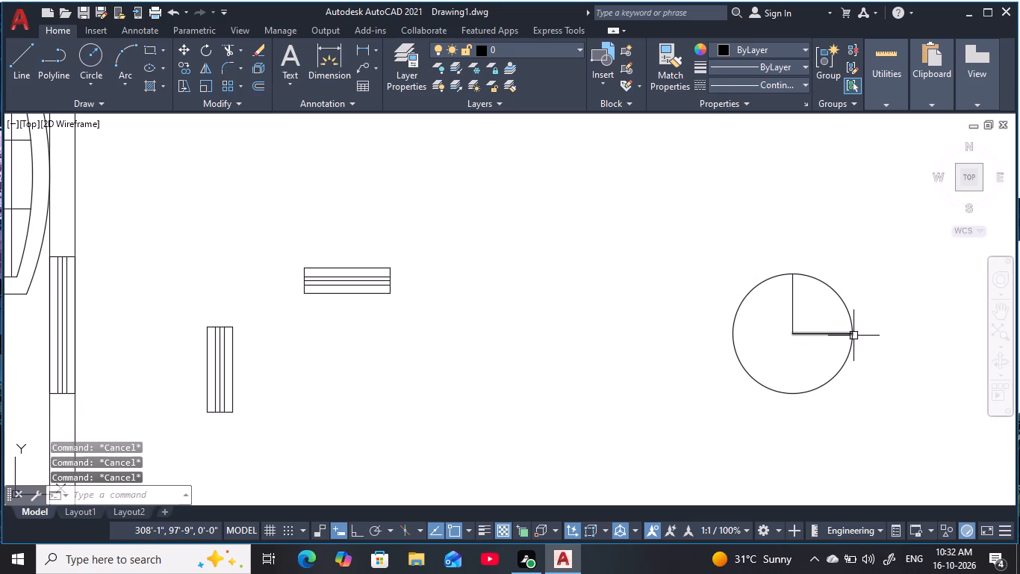
Offset the circle's vertical radius line 2" to the east to form the door leaf.
type("O 2")
key("space")
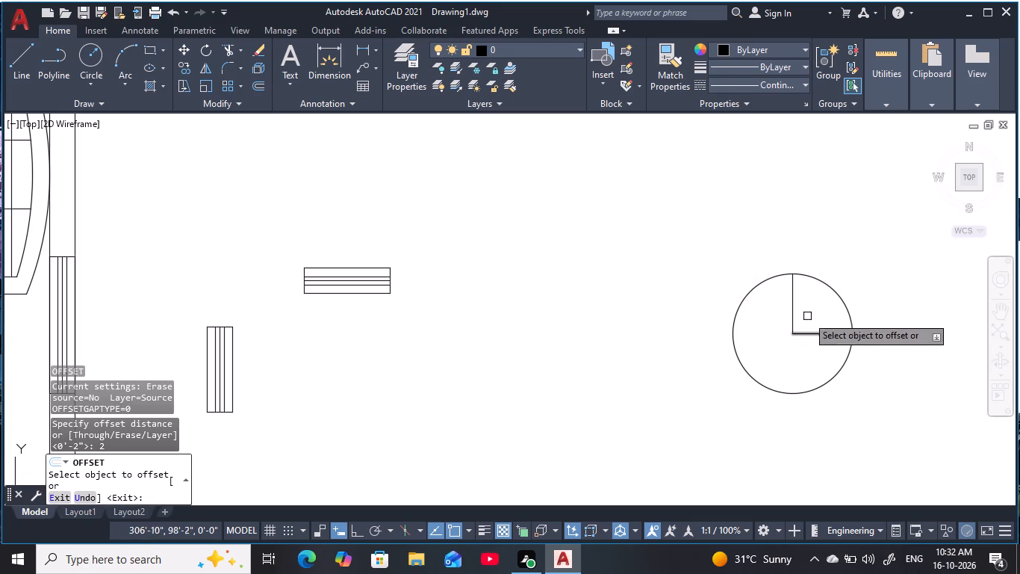
left_click(793, 304)
left_click(827, 307)
key("Escape")
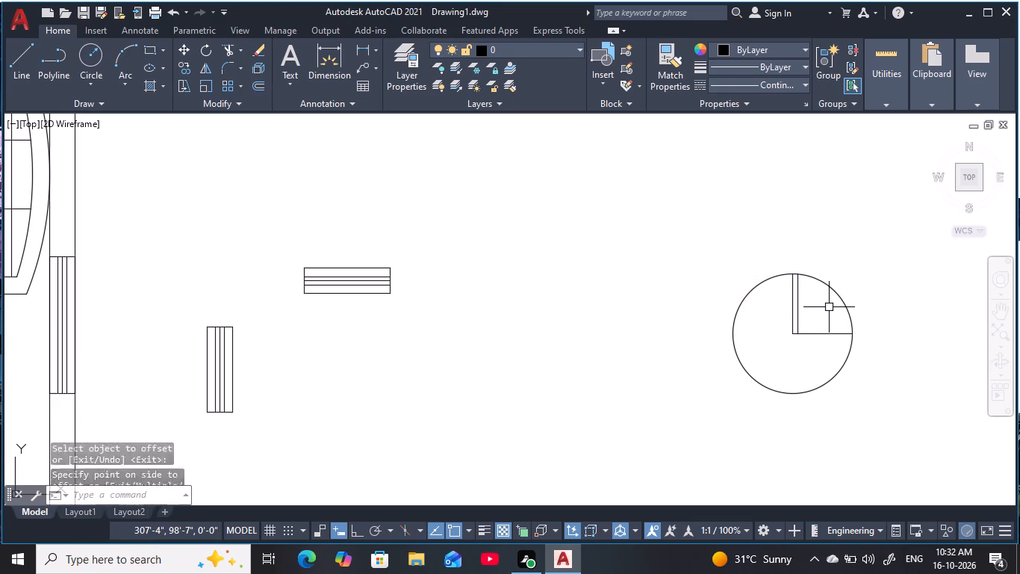
key("Escape")
key("Escape")
key("Escape")
Trim the circle to its northeast quarter arc and cut the horizontal line back to the door leaf.
type("TR")
key("space")
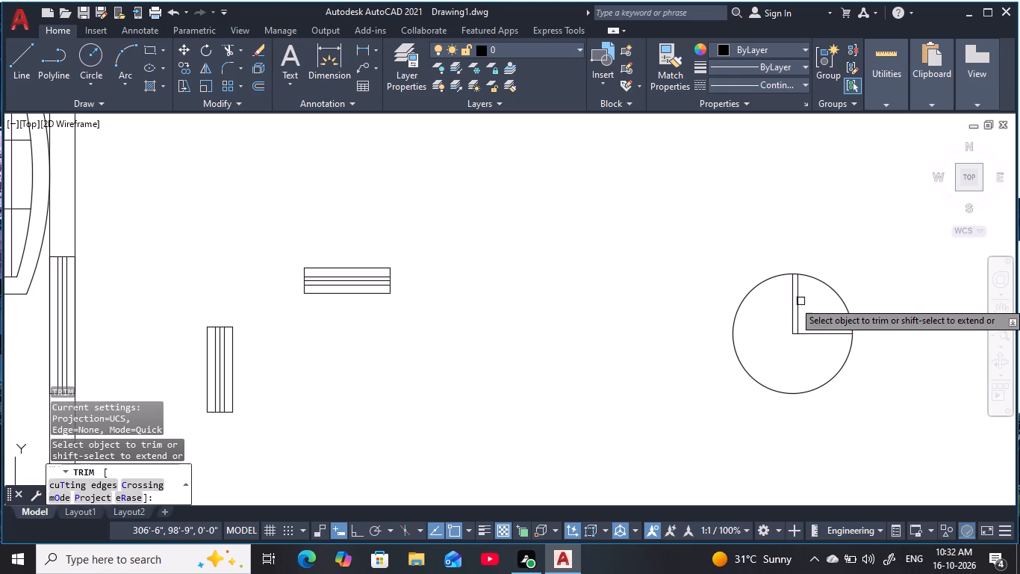
left_click_drag(737, 274, 841, 409)
left_click_drag(845, 379, 831, 337)
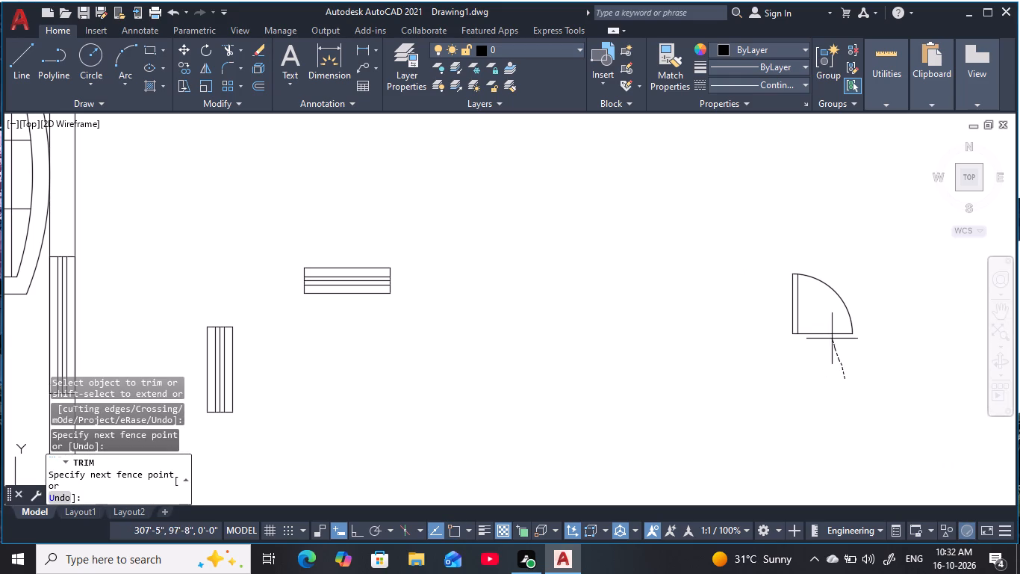
left_click_drag(831, 337, 827, 322)
key("Escape")
key("Escape")
scroll(827, 322, "down", 1)
middle_click_drag(827, 322, 793, 330)
scroll(826, 322, "down", 1)
key("Escape")
key("Escape")
key("Escape")
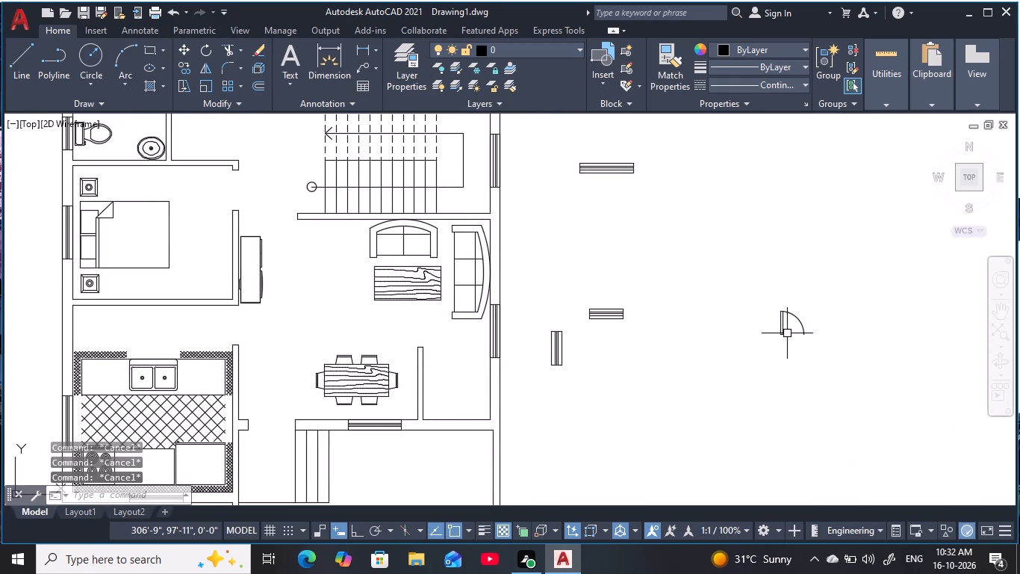
Mirror the door leaf and swing arc about a vertical line through the arc's free end, keeping the original.
type("MI")
key("space")
left_click(819, 354)
left_click(756, 286)
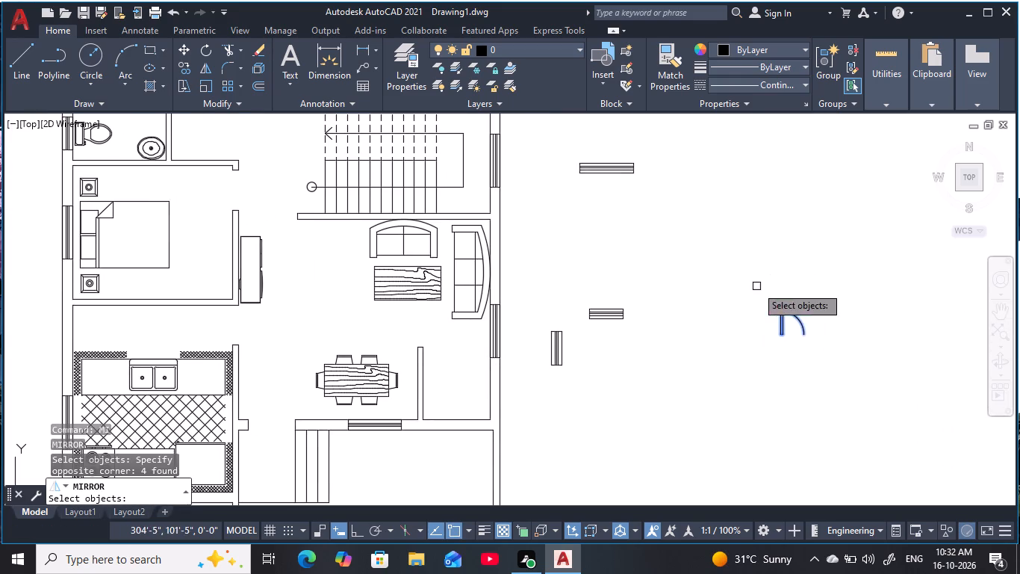
key("space")
left_click(810, 333)
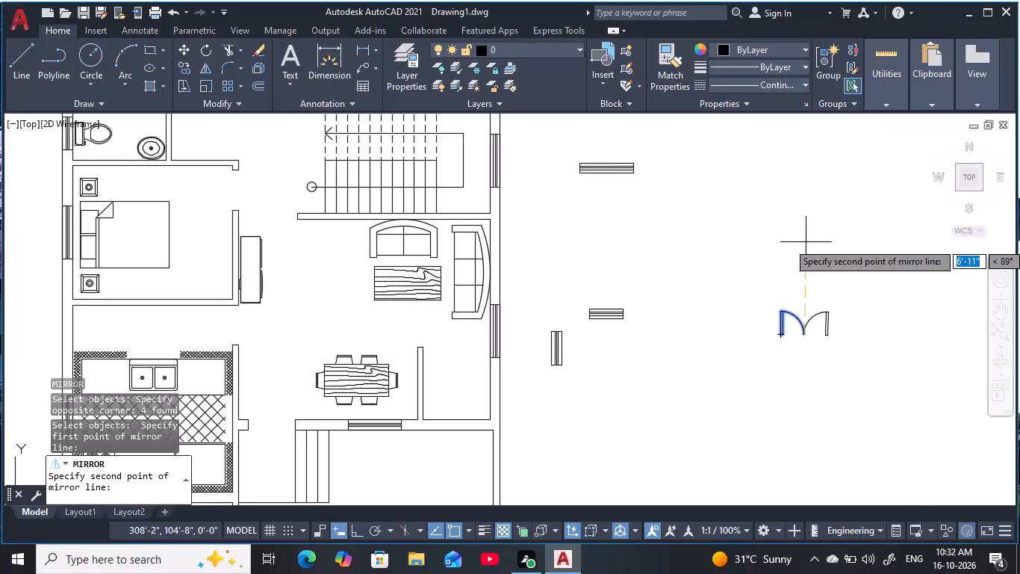
key("F8")
left_click(800, 233)
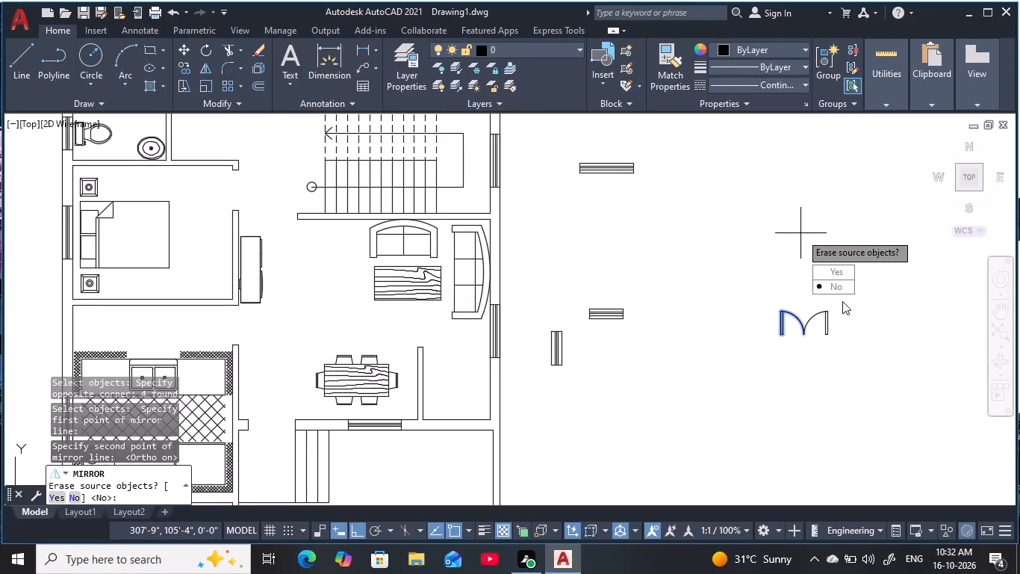
left_click_drag(839, 289, 800, 233)
key("Escape")
key("Escape")
key("Escape")
key("Escape")
Move the double door by its east leaf's lower outer corner into the entrance wall opening beside the front steps.
left_click(867, 366)
left_click(706, 254)
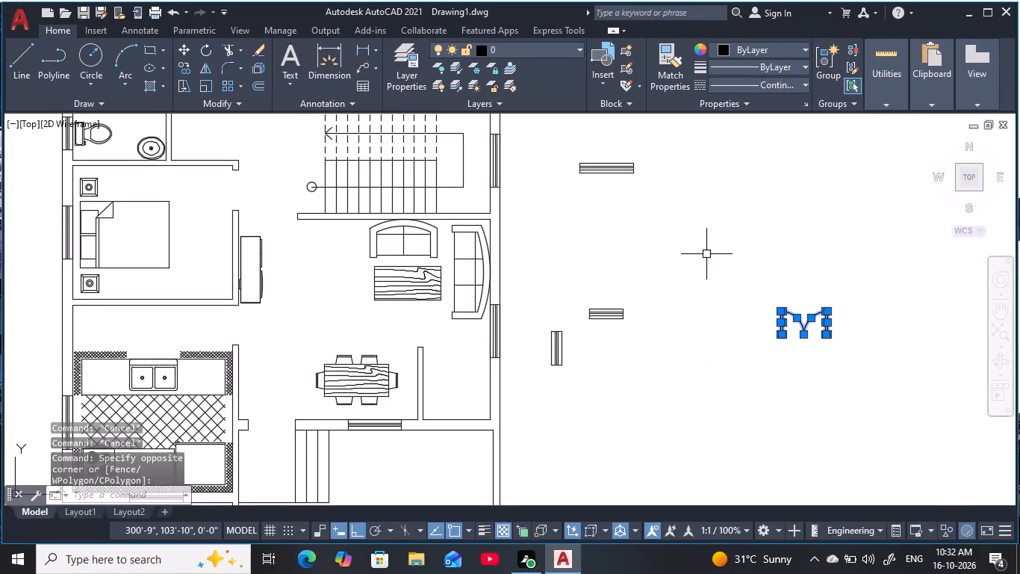
key("m")
key("space")
scroll(835, 337, "up", 1)
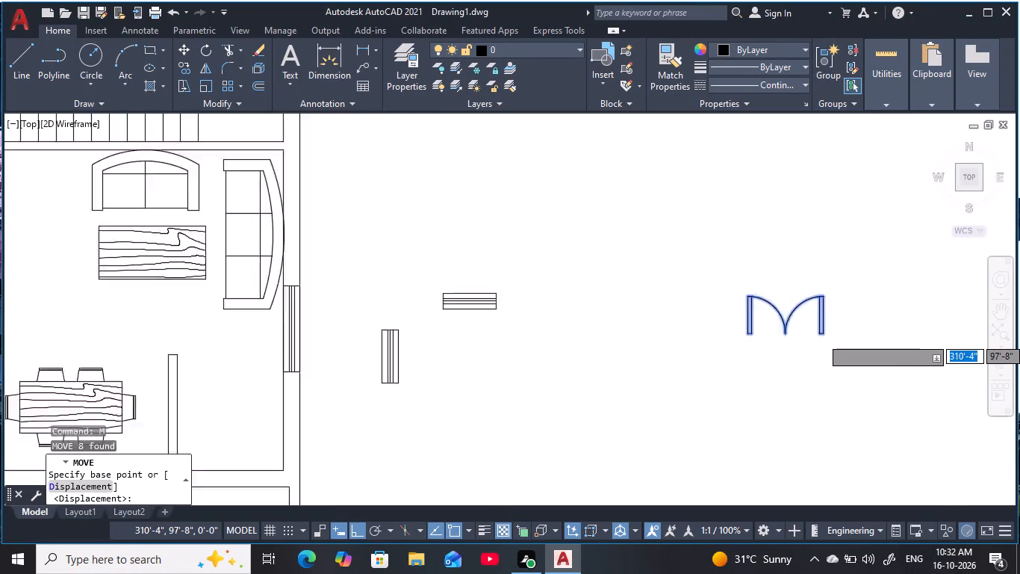
scroll(835, 337, "up", 3)
left_click(789, 333)
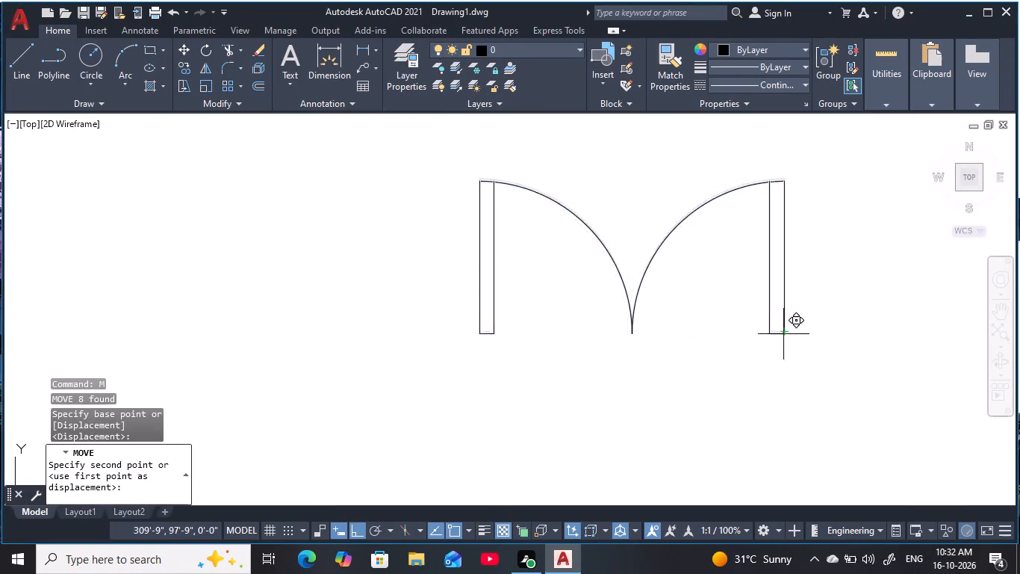
scroll(605, 336, "down", 3)
middle_click_drag(609, 336, 850, 372)
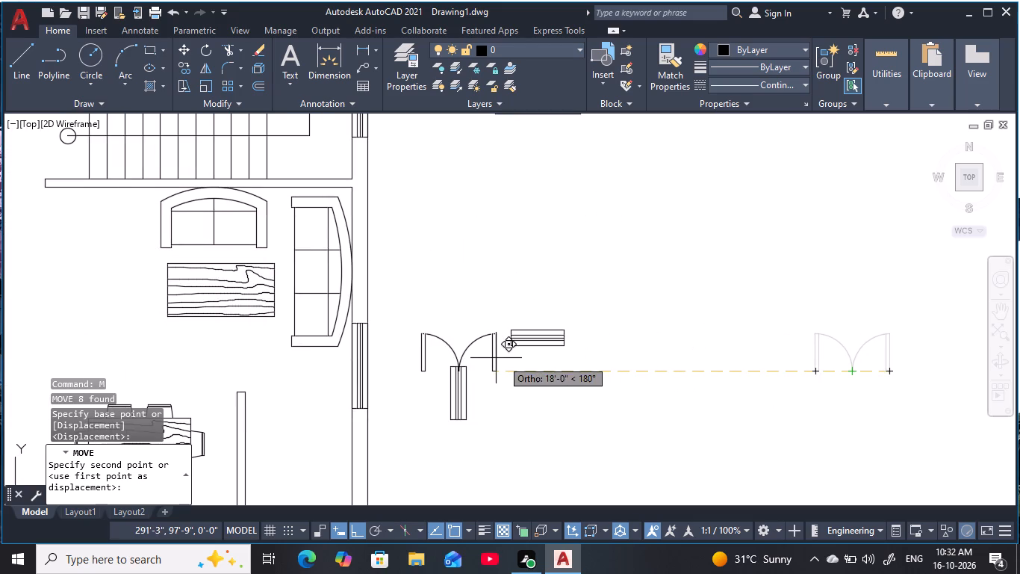
key("F8")
middle_click_drag(385, 365, 942, 266)
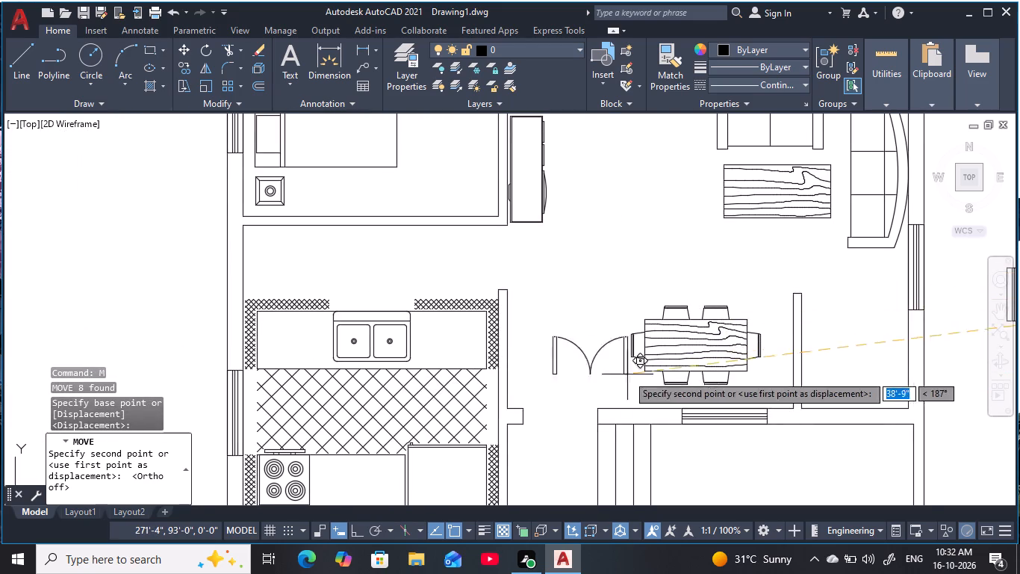
middle_click_drag(627, 374, 722, 215)
scroll(697, 258, "up", 3)
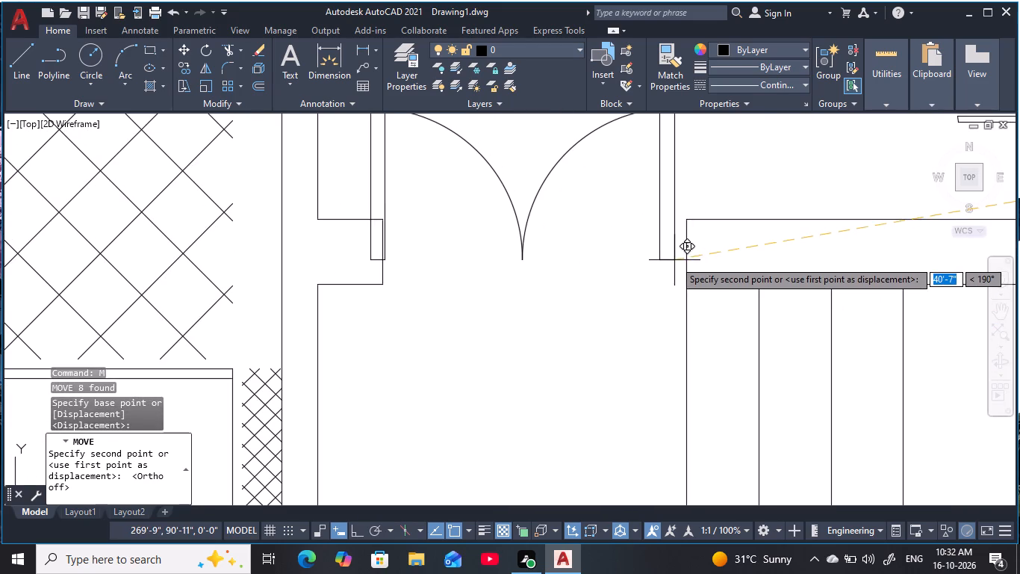
left_click(685, 255)
scroll(686, 248, "down", 4)
middle_click_drag(688, 245, 685, 306)
key("Escape")
key("Escape")
key("Escape")
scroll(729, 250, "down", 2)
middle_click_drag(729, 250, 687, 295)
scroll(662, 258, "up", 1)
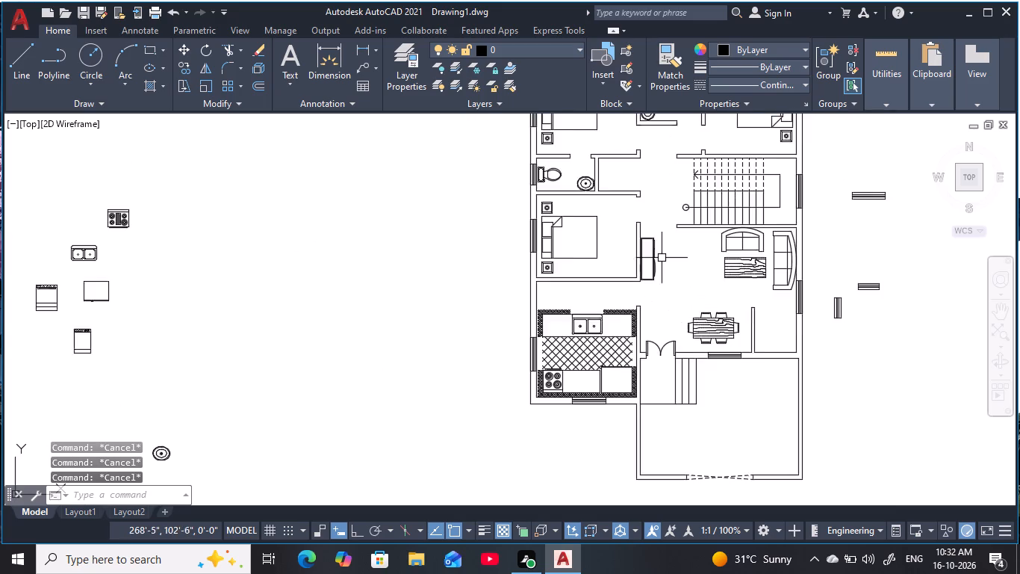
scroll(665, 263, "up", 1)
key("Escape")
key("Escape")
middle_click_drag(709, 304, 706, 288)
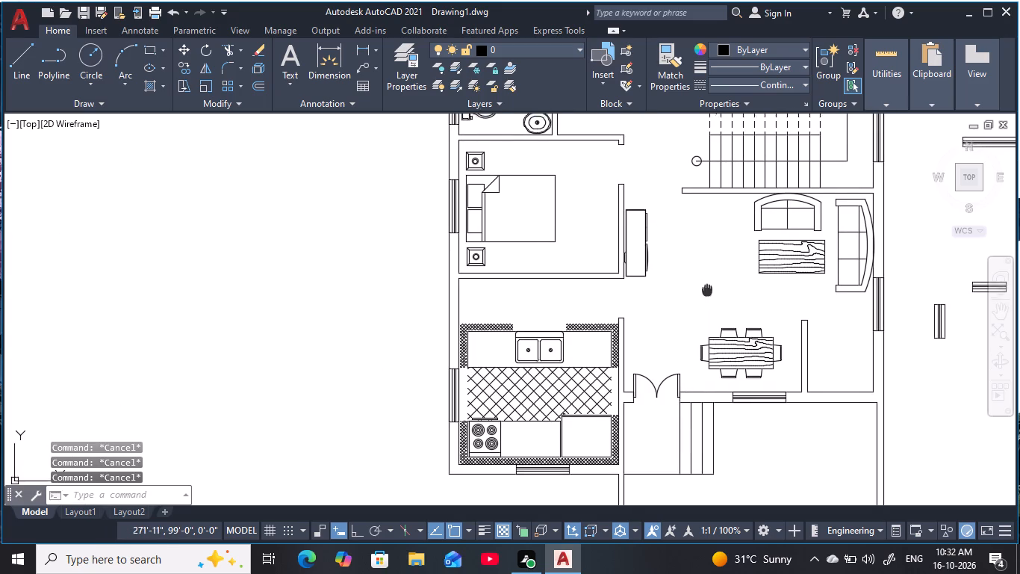
Draw a circle with a 2'6" radius in the empty area west of the house plan.
middle_click_drag(706, 288, 706, 277)
key("Escape")
key("Escape")
scroll(709, 279, "down", 1)
middle_click_drag(709, 280, 700, 258)
scroll(683, 265, "up", 1)
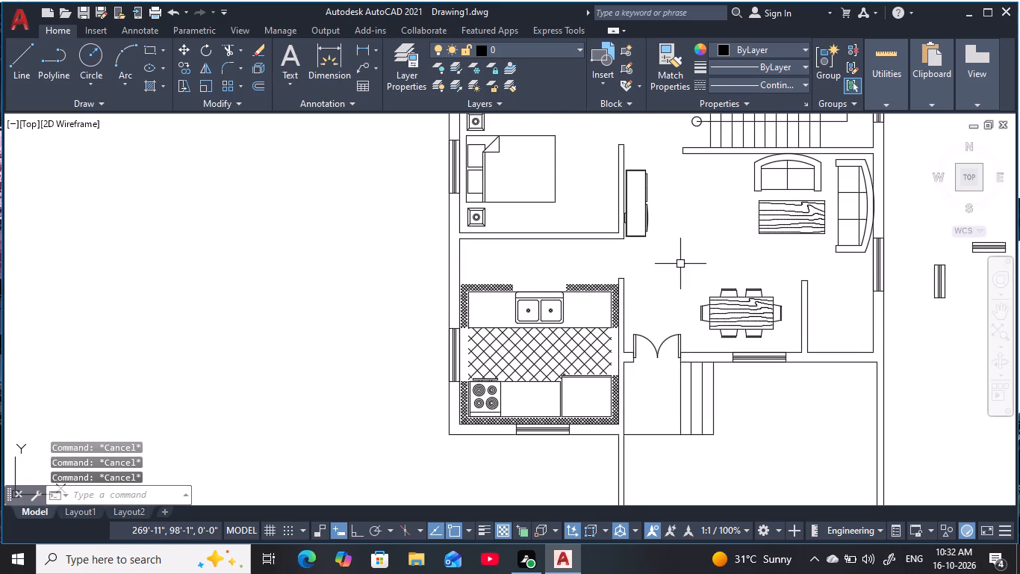
middle_click(680, 264)
key("Escape")
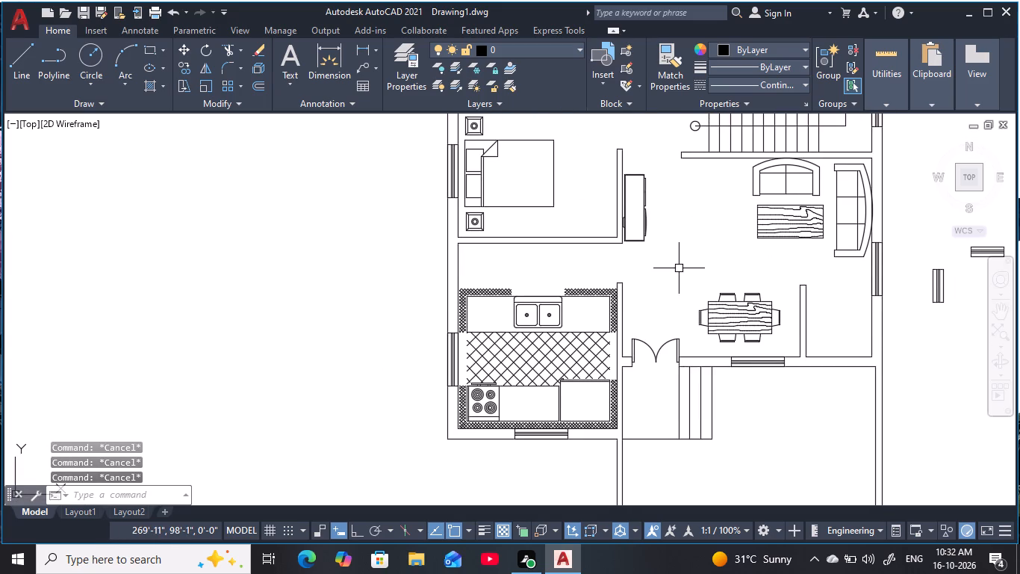
key("Escape")
key("Escape")
key("Escape")
key("c")
key("space")
left_click(319, 241)
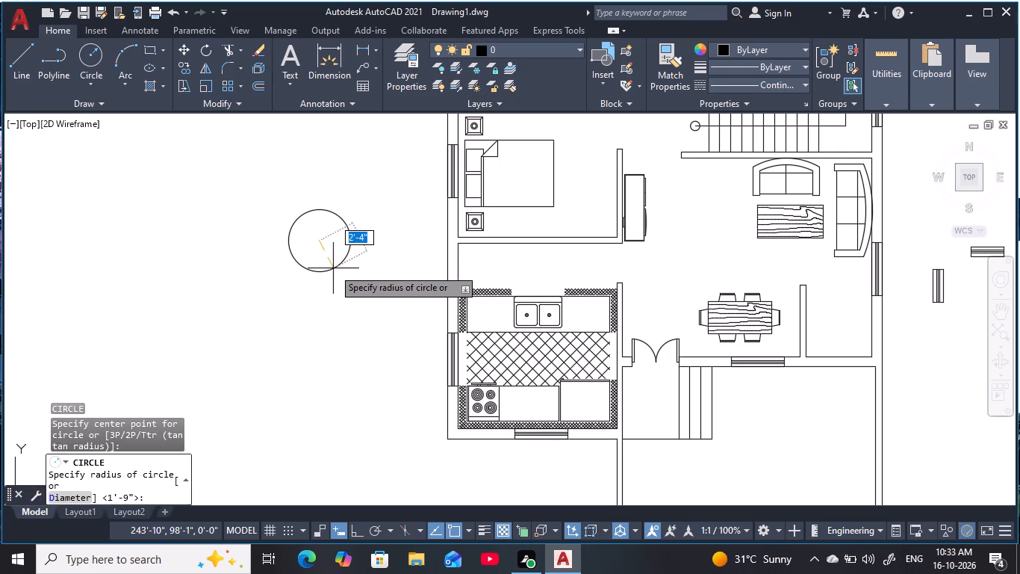
key("2")
key("apostrophe")
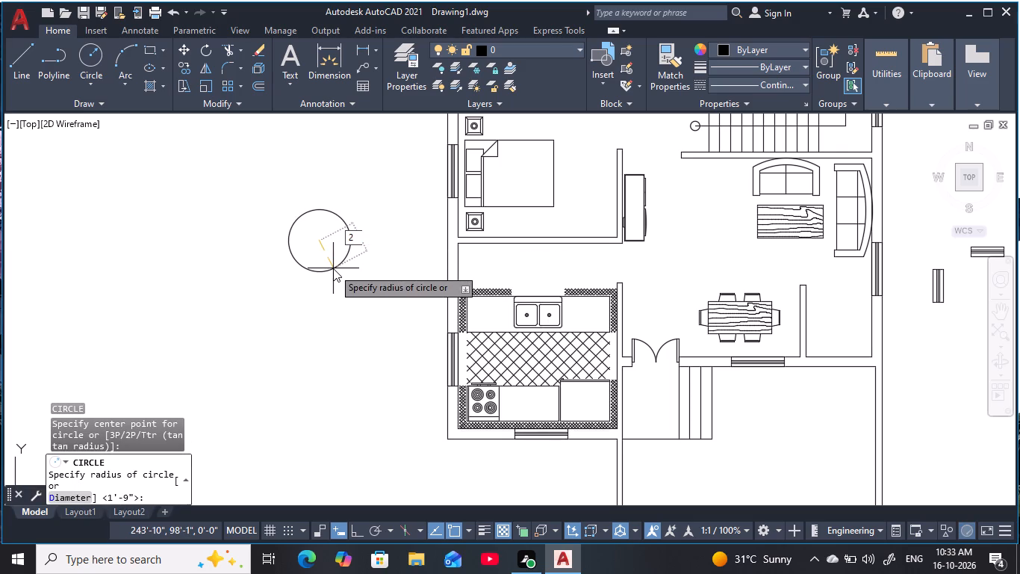
type("6")
key("space")
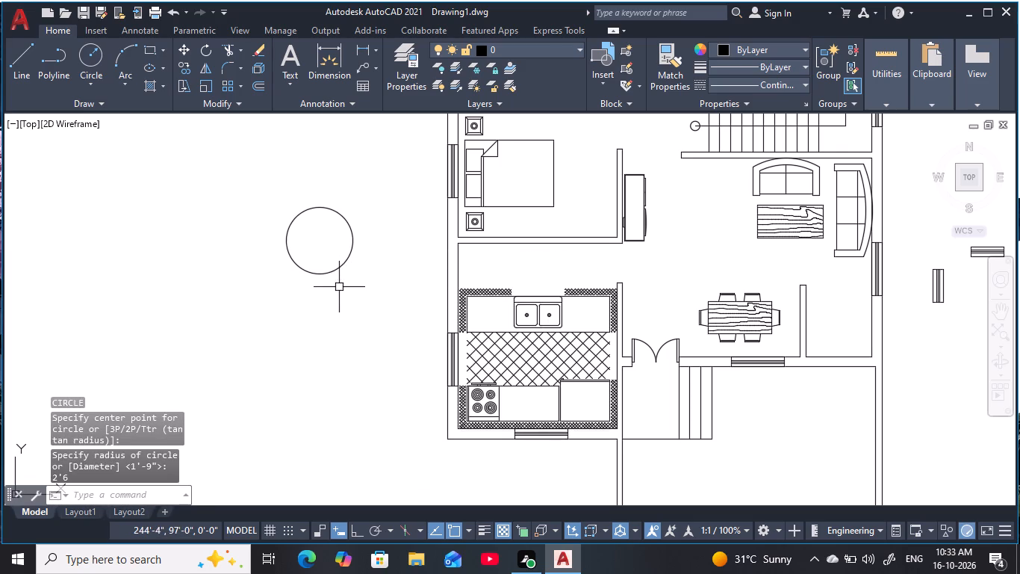
key("Escape")
key("Escape")
key("Escape")
key("Escape")
key("Escape")
Draw a line from the circle's top quadrant to its centre and on horizontally to its east quadrant.
key("l")
key("space")
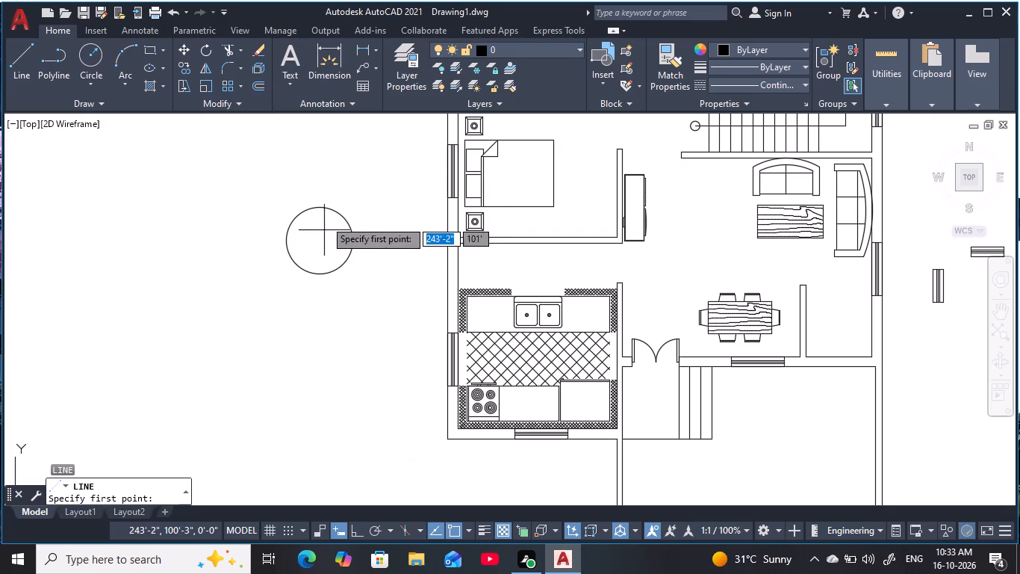
left_click(322, 206)
left_click(319, 243)
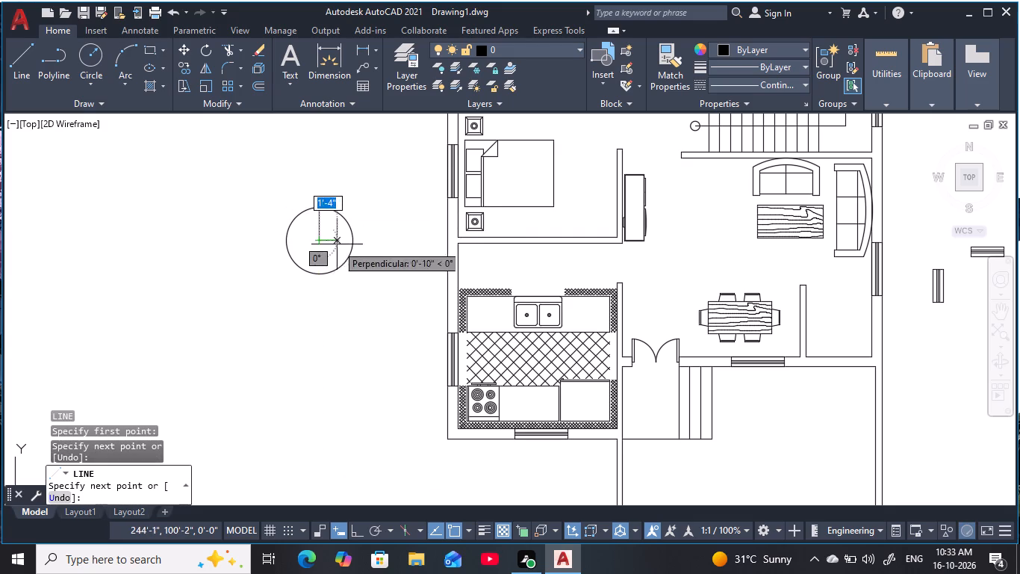
left_click(349, 245)
key("Escape")
key("Escape")
key("Escape")
key("Escape")
key("Escape")
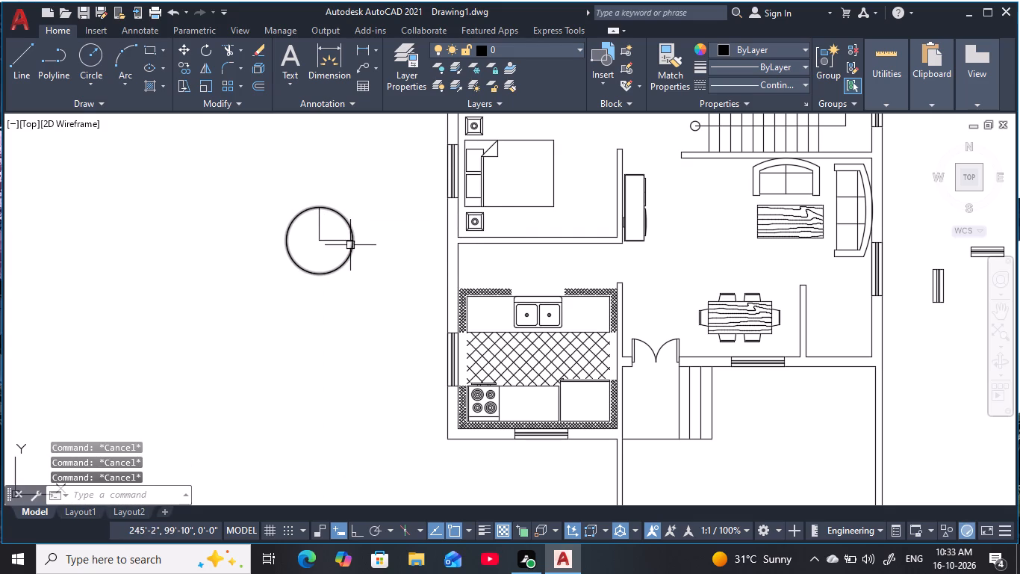
Offset the circle's vertical radius line 2" to the east to form the door leaf.
key("o")
key("space")
type("2")
key("space")
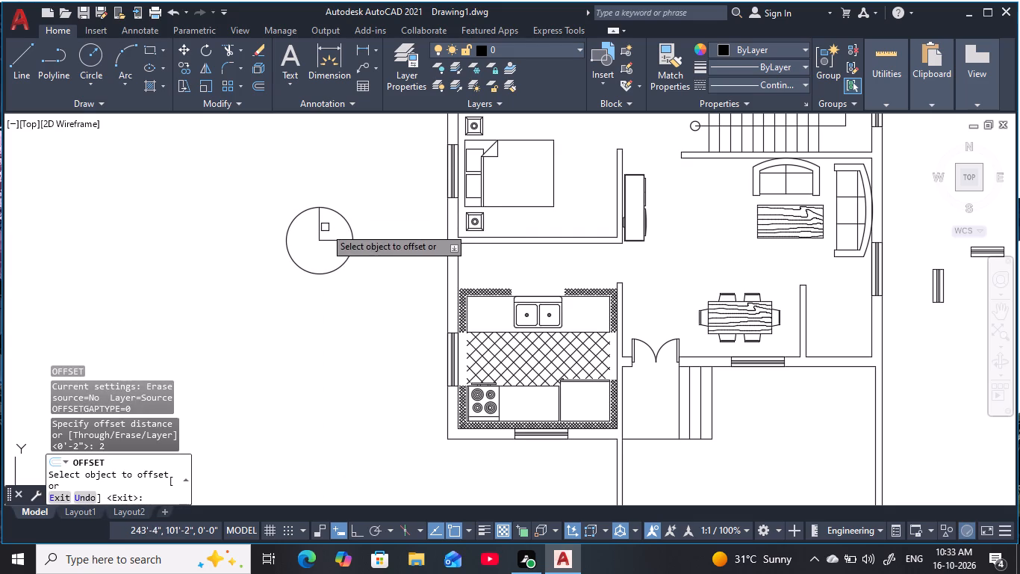
left_click(317, 228)
left_click(360, 235)
key("Escape")
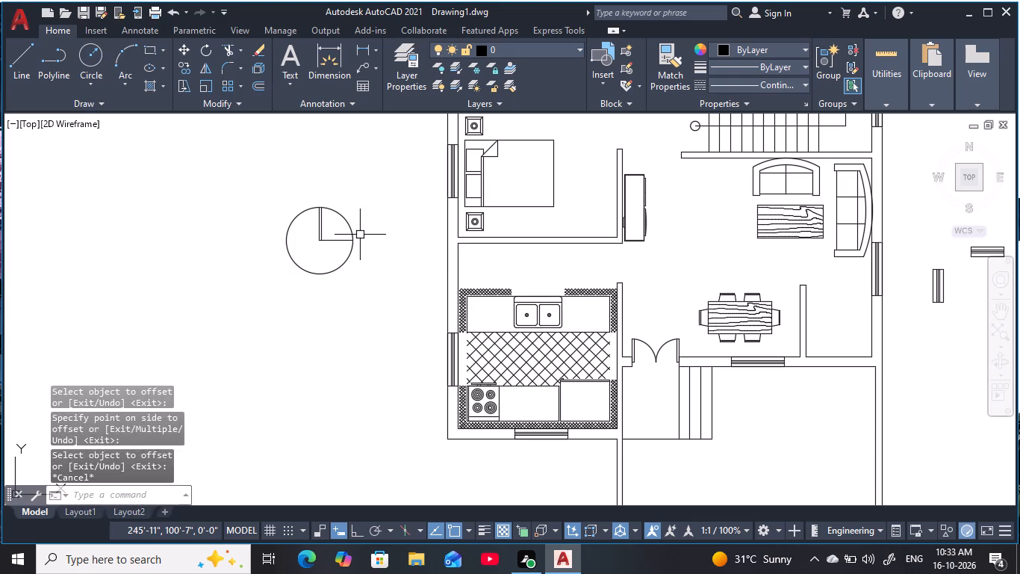
key("Escape")
key("Escape")
key("Escape")
key("Escape")
key("Escape")
Trim the circle to its northeast quarter arc and cut the horizontal line back to the door leaf.
type("TR")
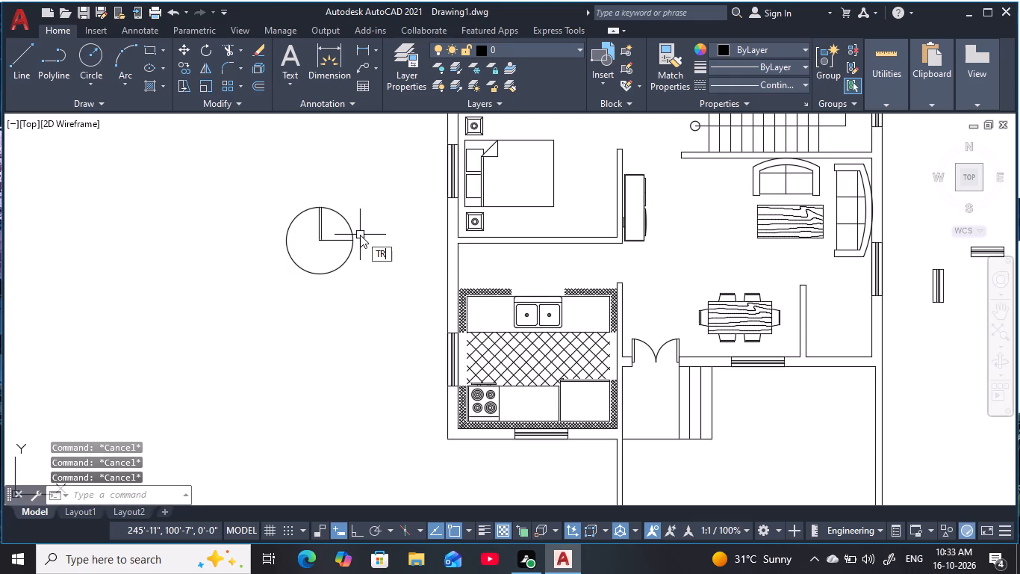
key("space")
left_click(359, 271)
left_click(270, 217)
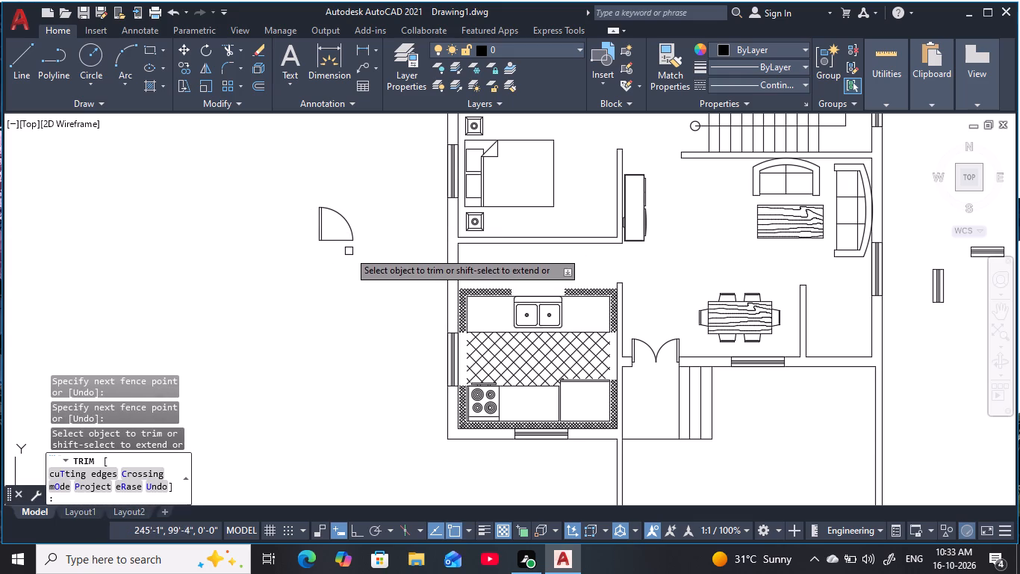
left_click(349, 251)
left_click(342, 237)
key("Escape")
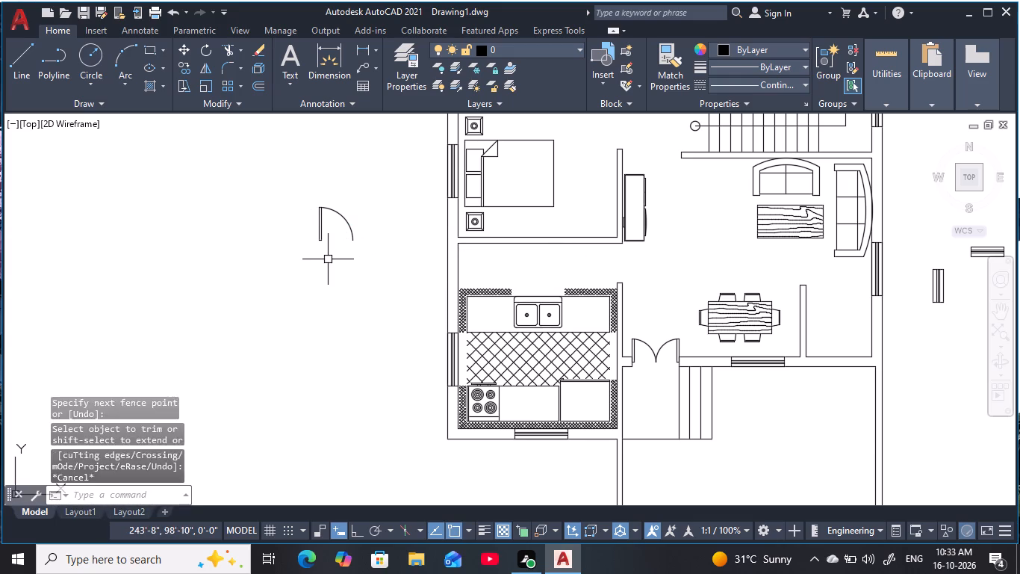
key("Escape")
key("Escape")
key("Escape")
middle_click_drag(312, 259, 332, 286)
key("Escape")
key("Escape")
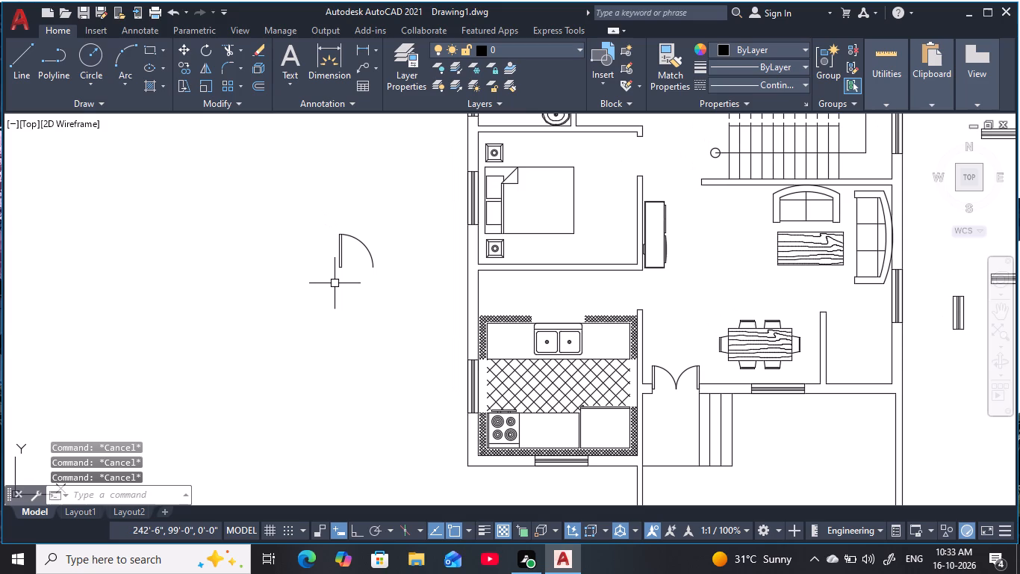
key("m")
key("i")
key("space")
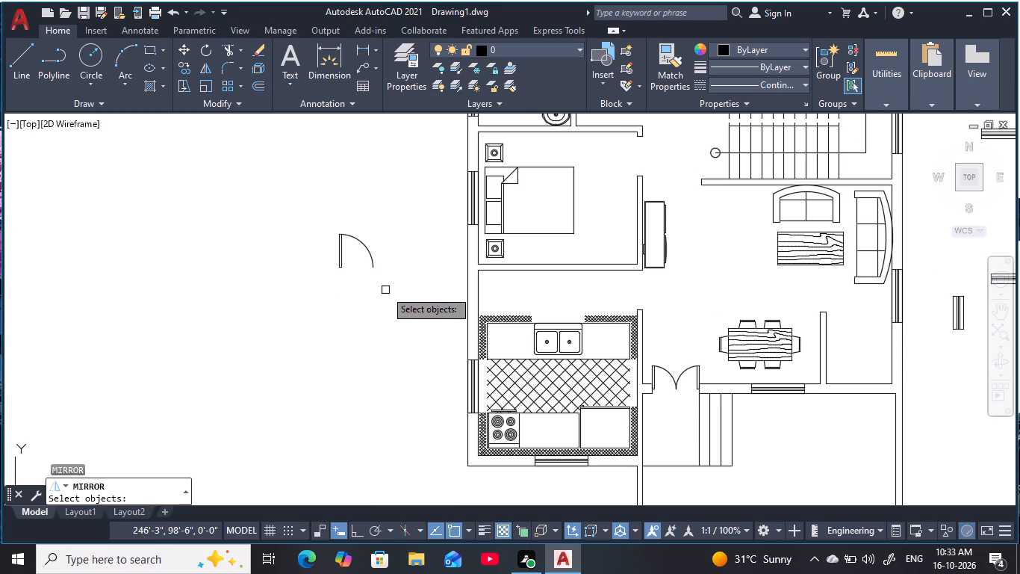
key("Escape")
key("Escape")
Copy the single door by its arc's free end onto the east jamb of the northern toilet's door opening.
scroll(389, 286, "down", 2)
middle_click_drag(389, 288, 380, 318)
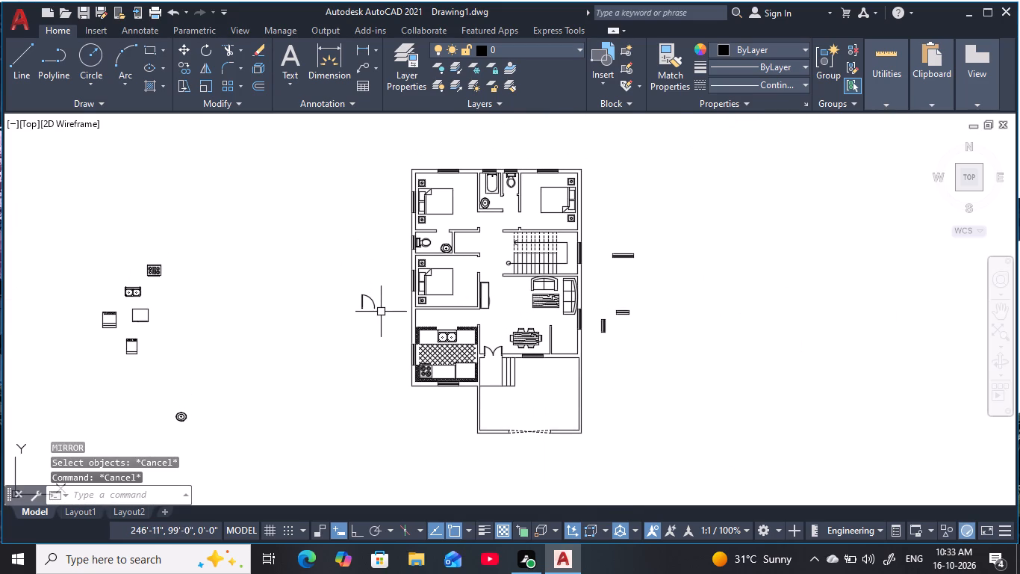
scroll(380, 311, "up", 1)
middle_click_drag(378, 321, 368, 389)
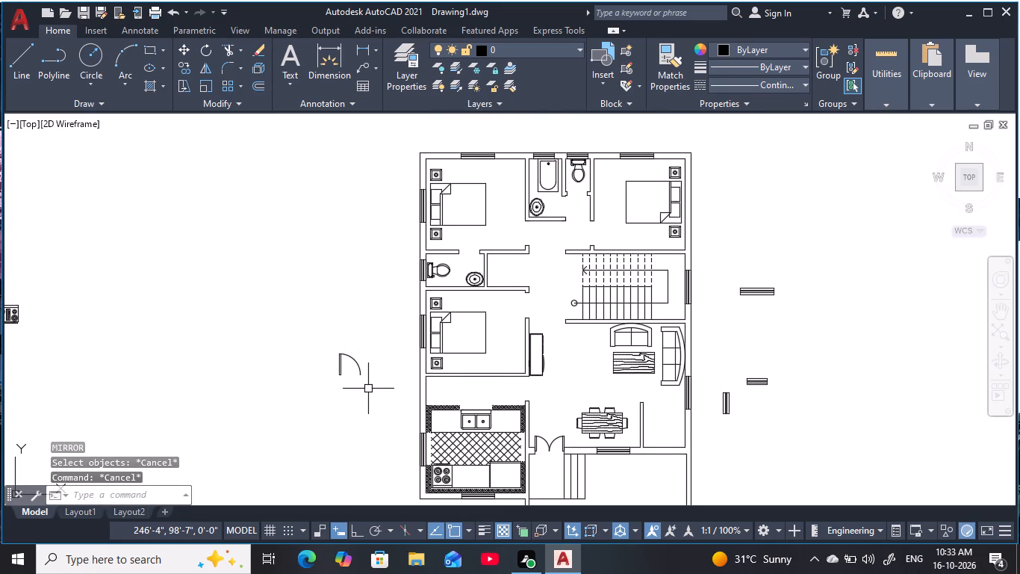
key("Escape")
key("Escape")
key("Escape")
key("Escape")
left_click(379, 393)
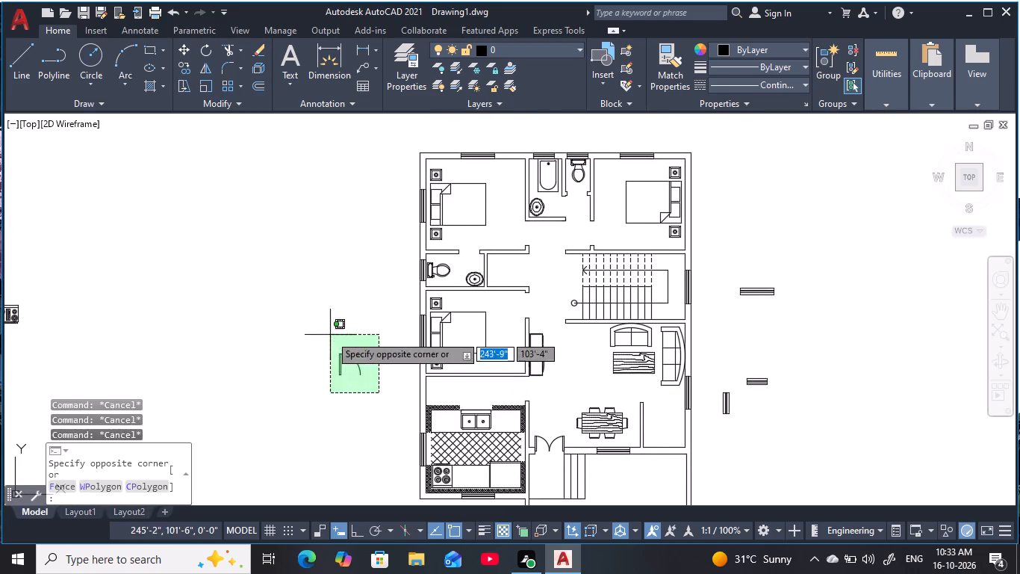
left_click(322, 325)
key("c")
key("o")
key("space")
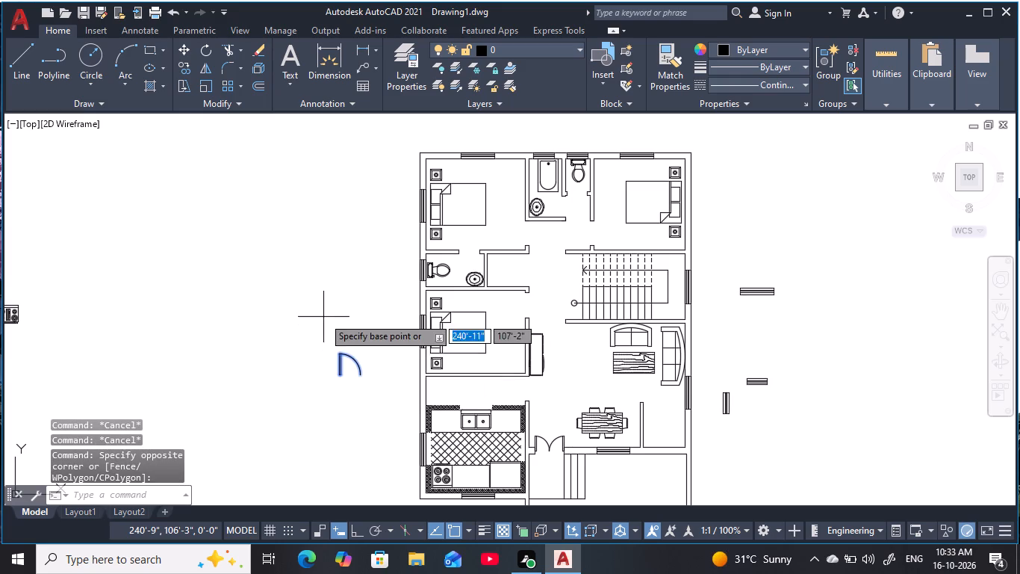
left_click(361, 374)
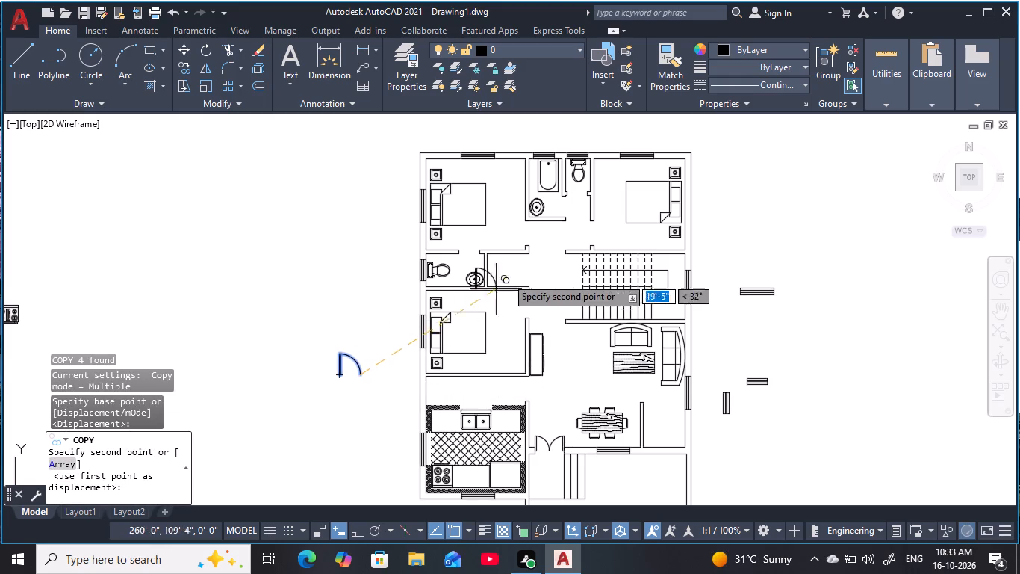
scroll(598, 203, "up", 3)
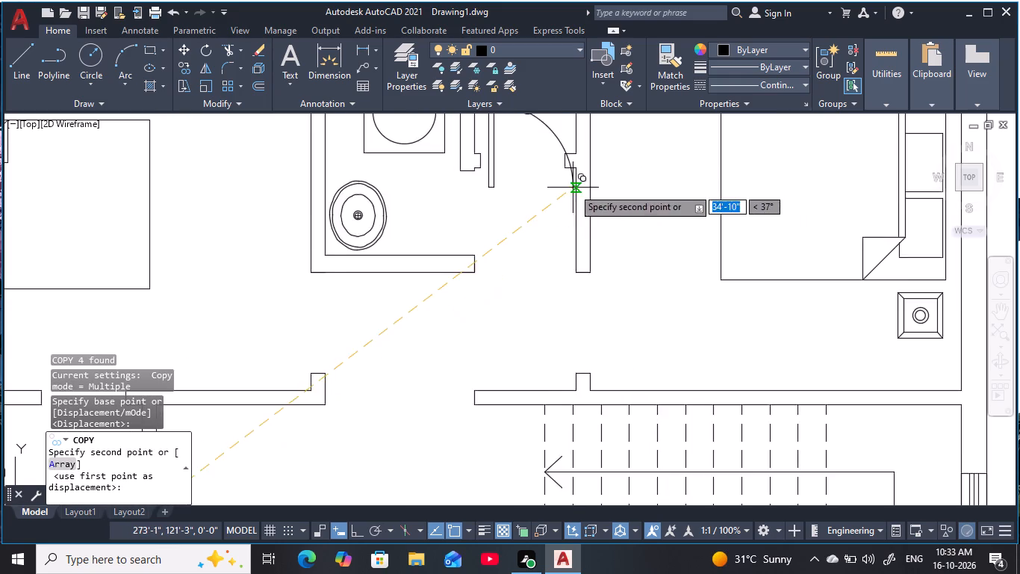
middle_click_drag(573, 188, 618, 312)
scroll(606, 289, "up", 2)
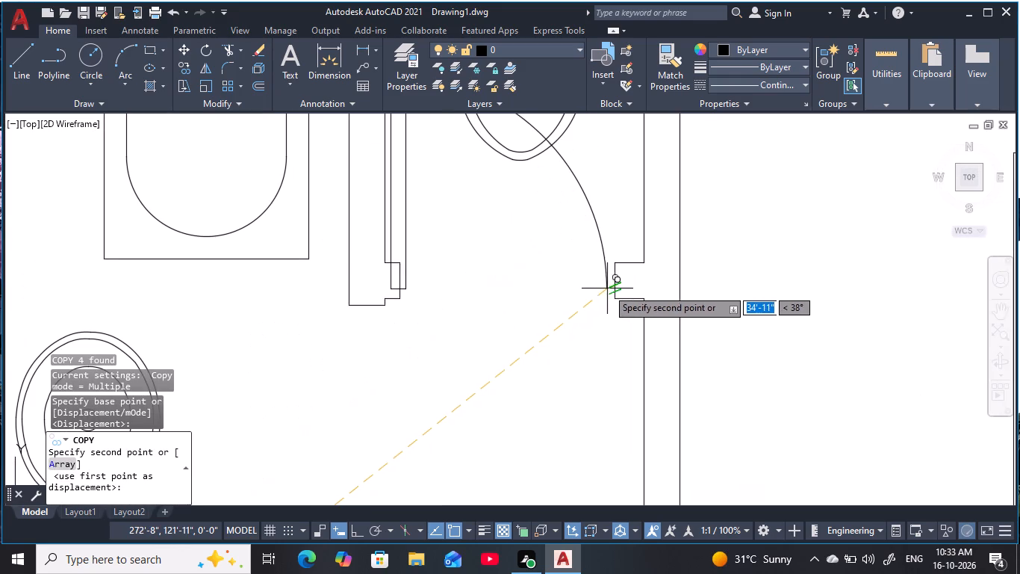
left_click(616, 286)
Place another copy of the single door in the empty space southwest of the original door.
scroll(547, 363, "down", 1)
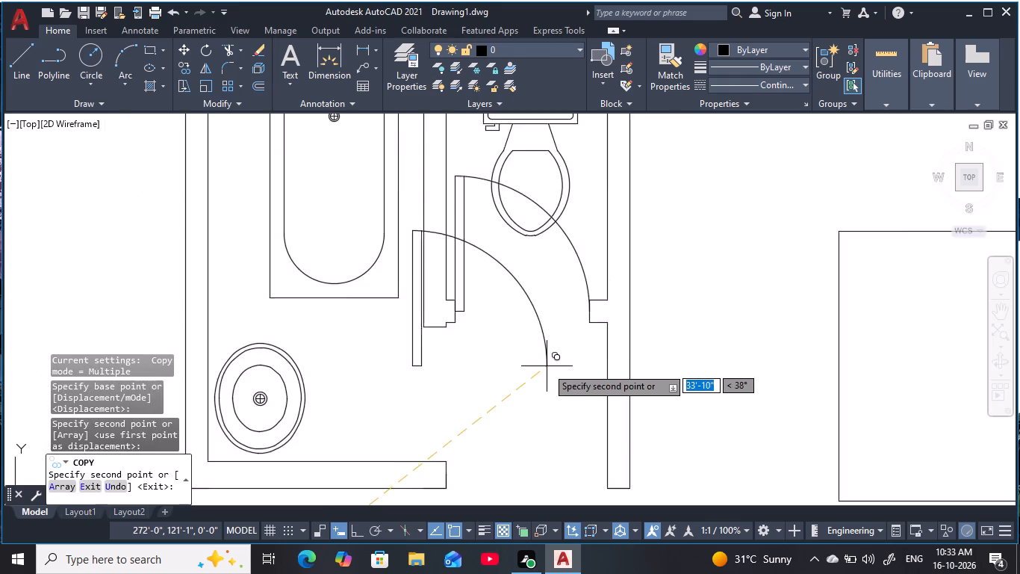
scroll(547, 367, "down", 2)
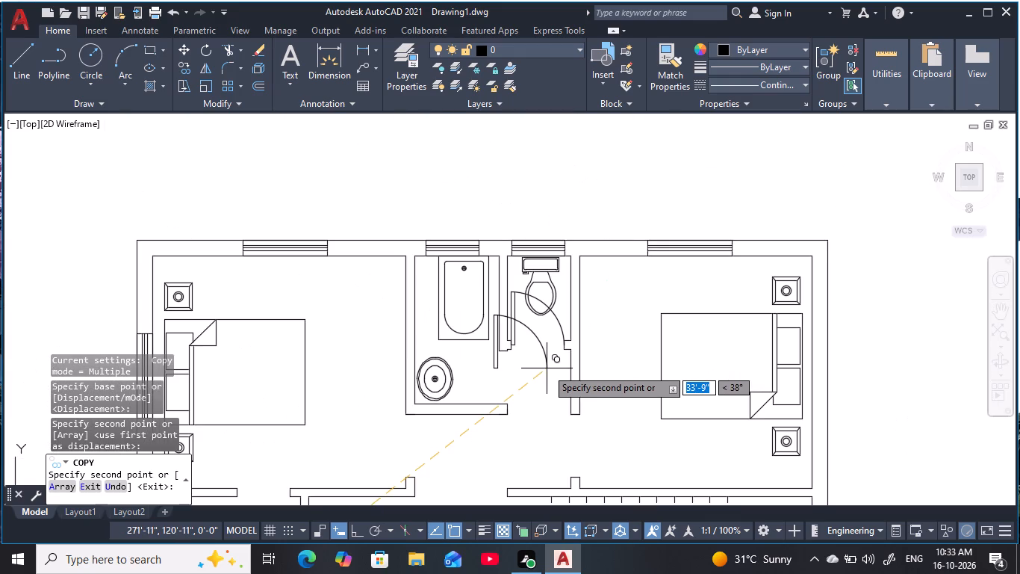
scroll(547, 368, "down", 3)
middle_click_drag(547, 376, 697, 170)
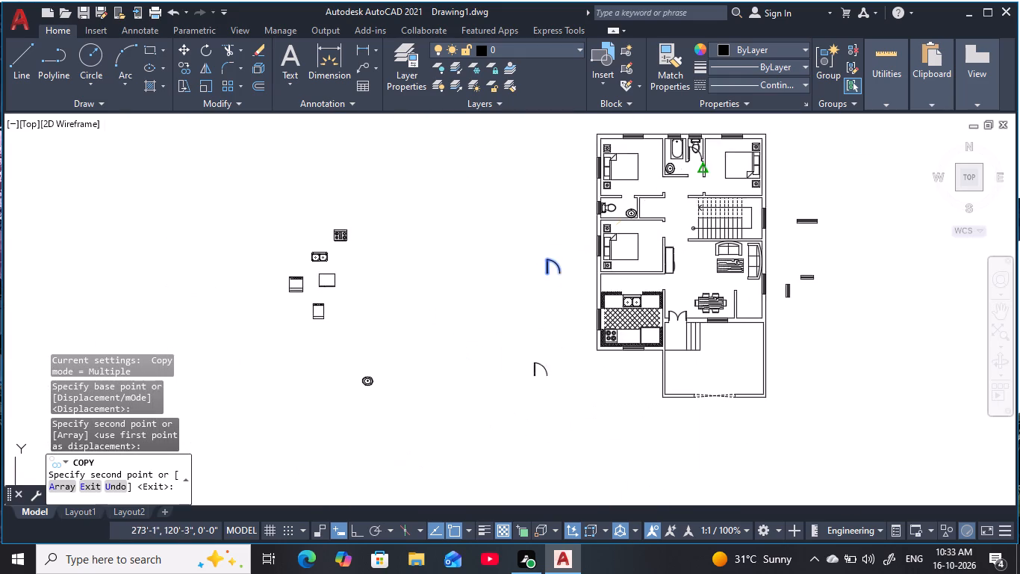
scroll(506, 282, "up", 1)
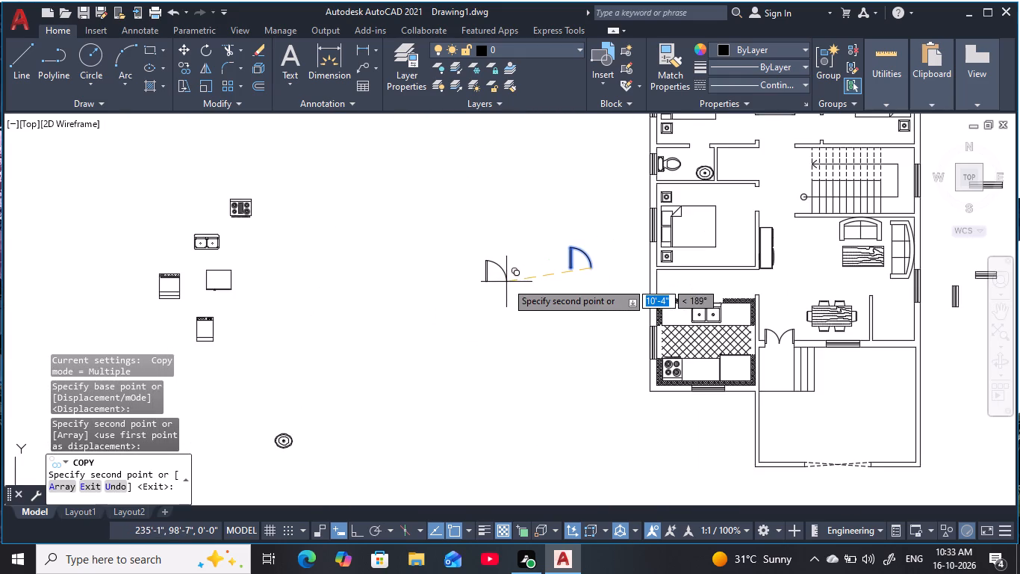
scroll(506, 282, "up", 1)
middle_click_drag(584, 288, 554, 294)
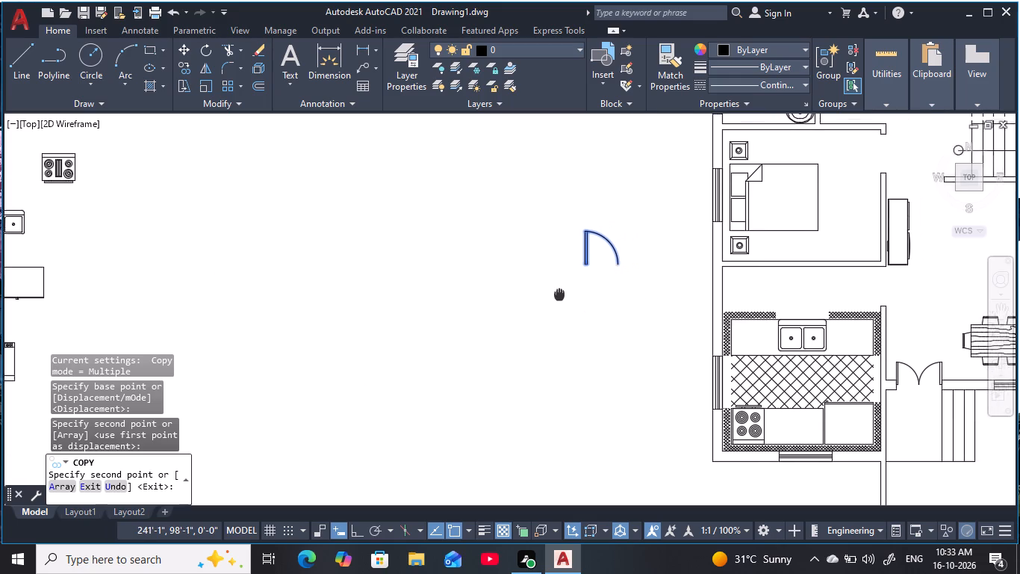
middle_click_drag(554, 294, 505, 317)
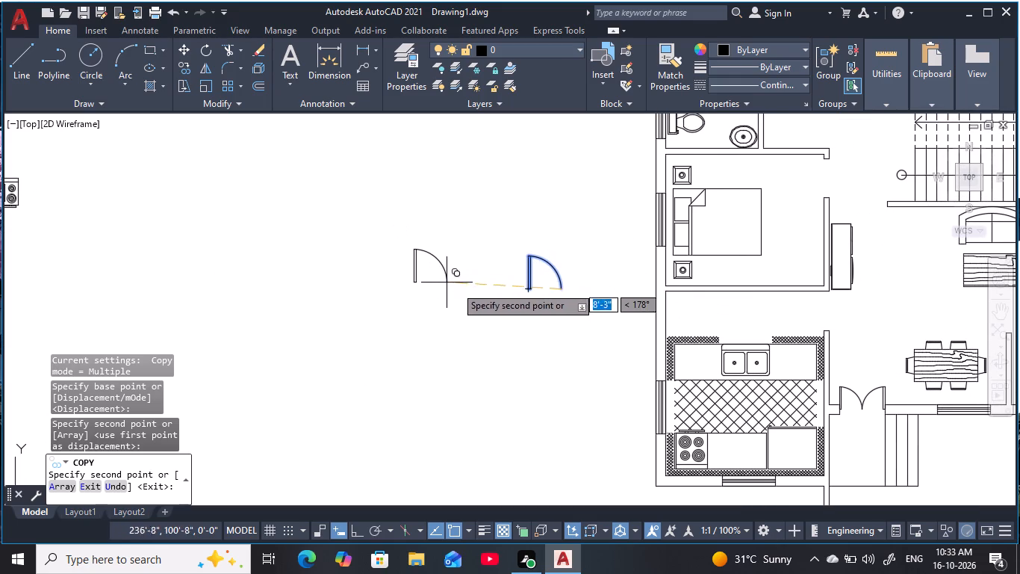
left_click(387, 354)
scroll(597, 276, "down", 1)
middle_click_drag(576, 286, 519, 303)
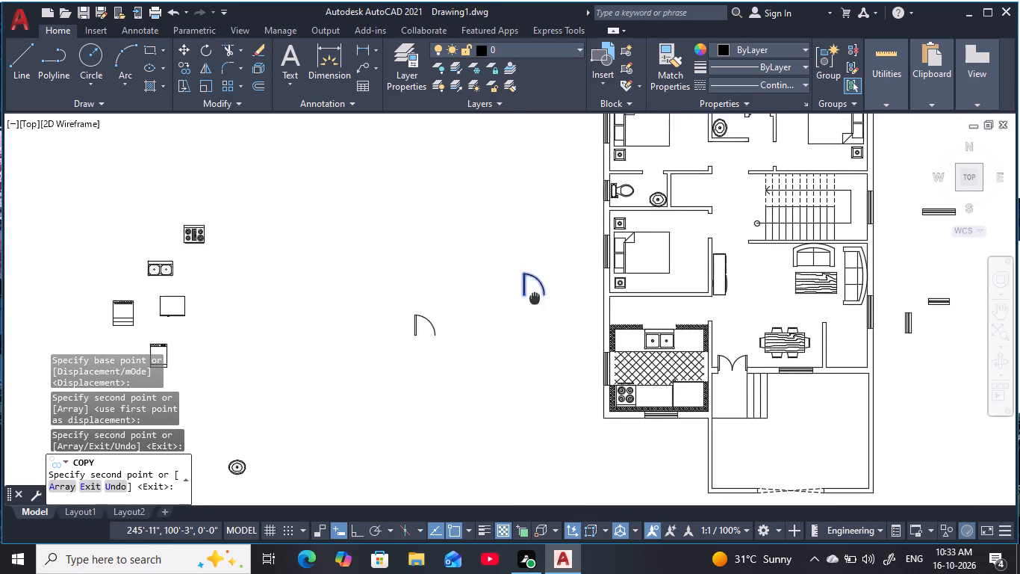
middle_click_drag(519, 303, 466, 329)
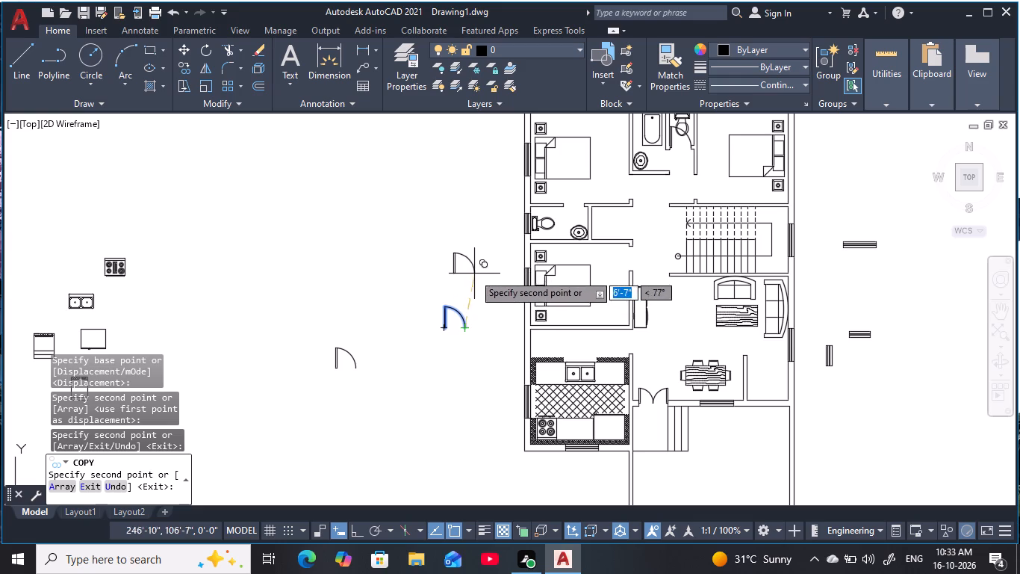
key("Escape")
key("Escape")
key("Escape")
key("Escape")
key("Escape")
Rotate the original single door 90° counterclockwise about its arc's free end, with Ortho turned on.
middle_click_drag(467, 296, 488, 271)
key("Escape")
key("Escape")
left_click(498, 323)
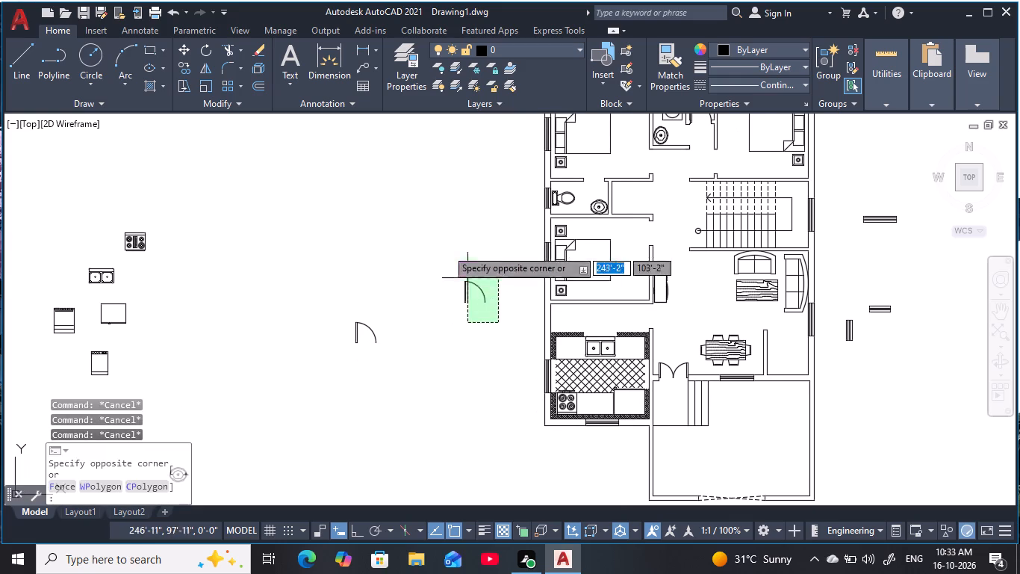
left_click(427, 230)
type("RO")
key("space")
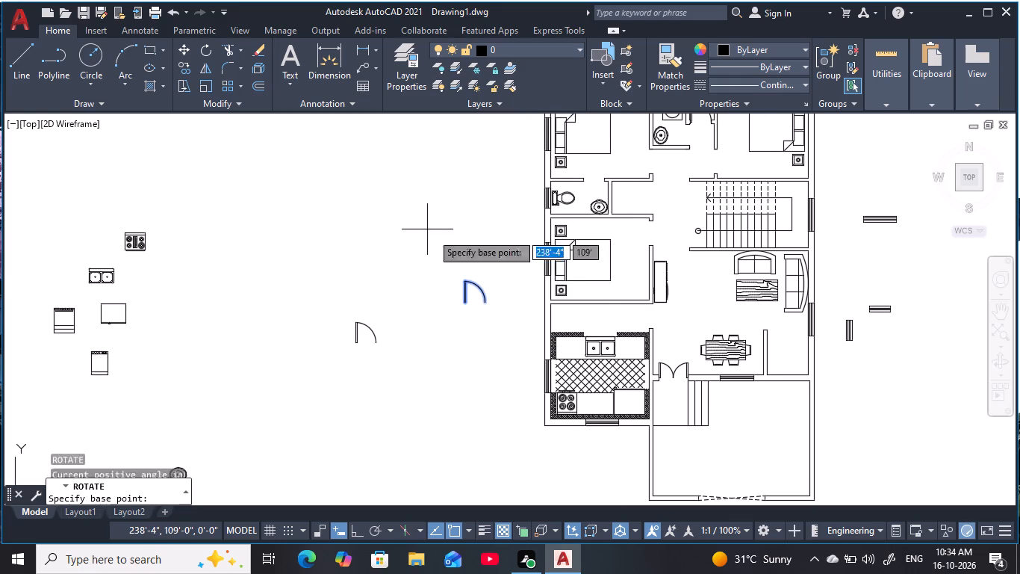
left_click(485, 303)
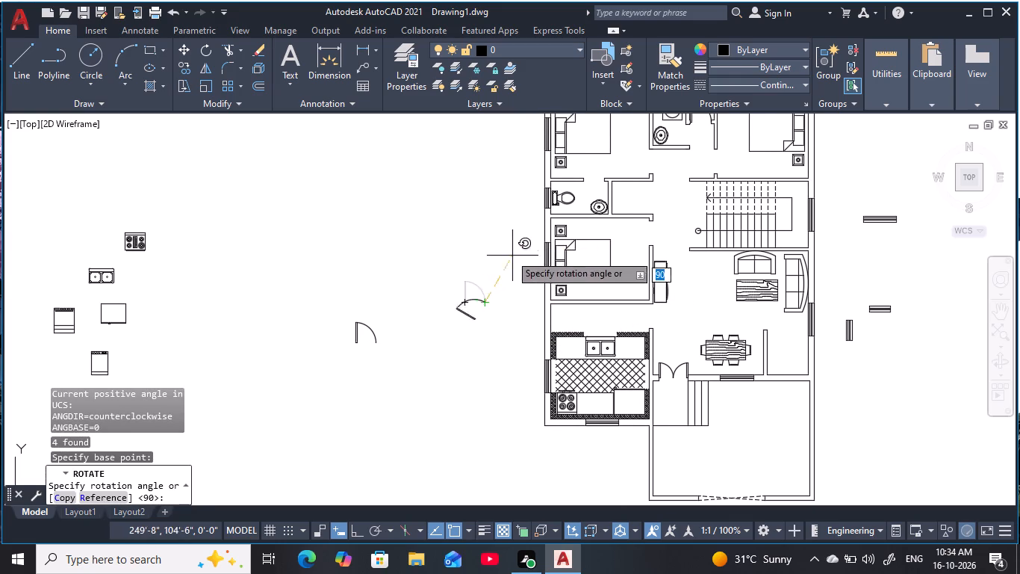
key("F8")
left_click(485, 237)
key("Escape")
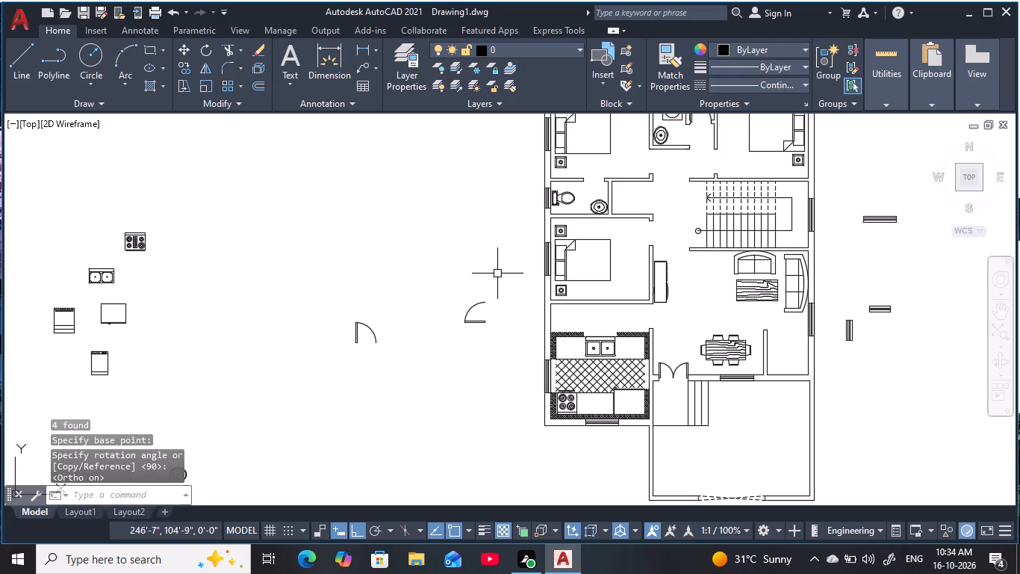
key("Escape")
key("Escape")
Copy the rotated single door by its arc's free end onto the north jamb of the northern bathroom's door opening, with Ortho off.
left_click(503, 343)
left_click(450, 273)
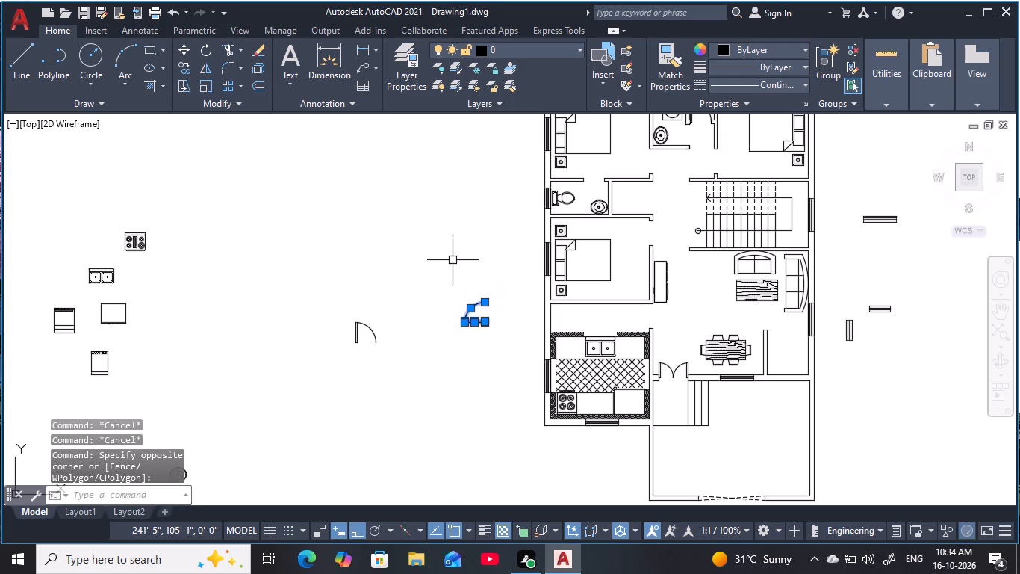
key("r")
key("BackSpace")
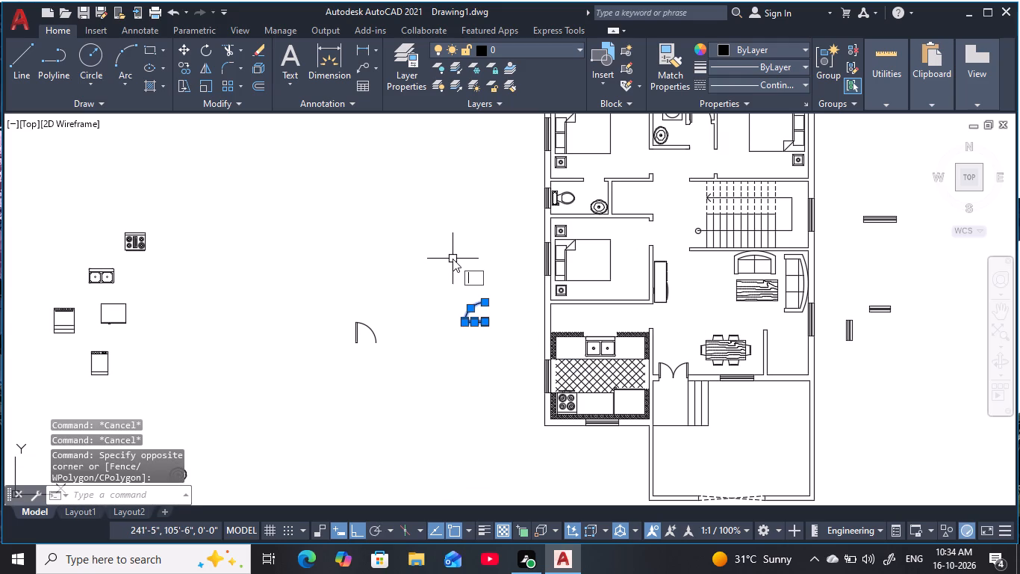
type("CO")
key("space")
left_click(487, 303)
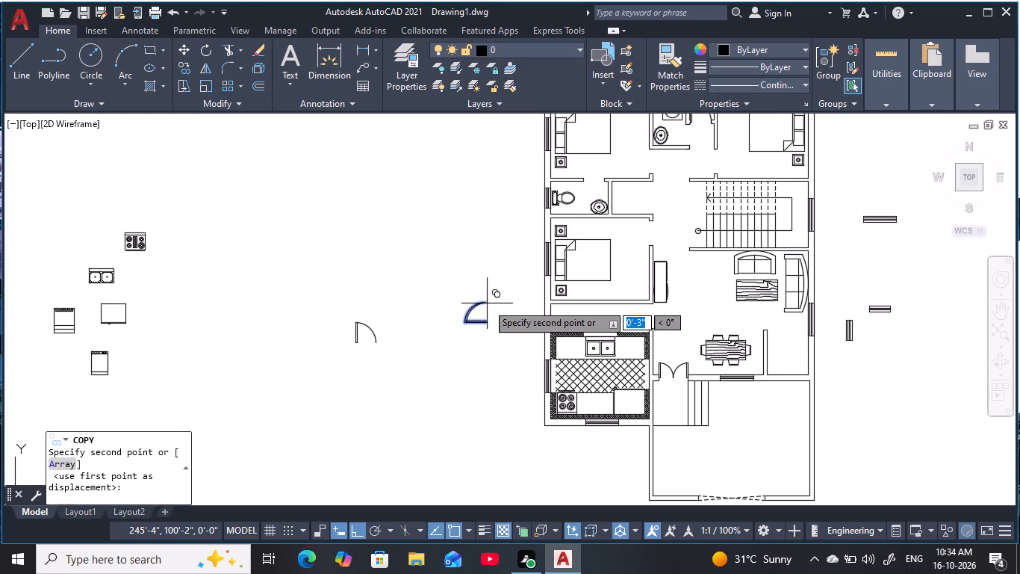
middle_click_drag(539, 246, 455, 389)
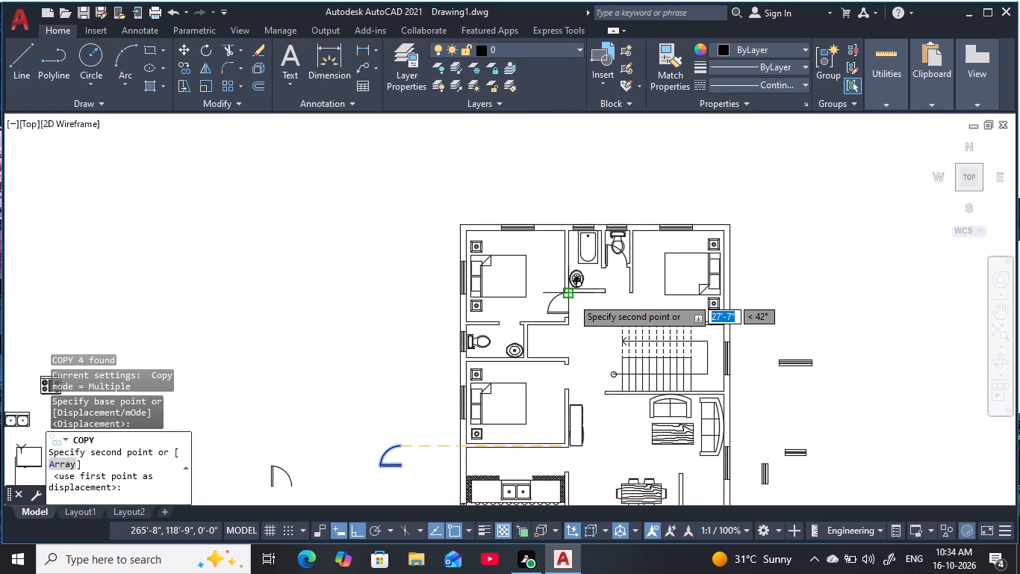
key("F8")
scroll(609, 279, "up", 4)
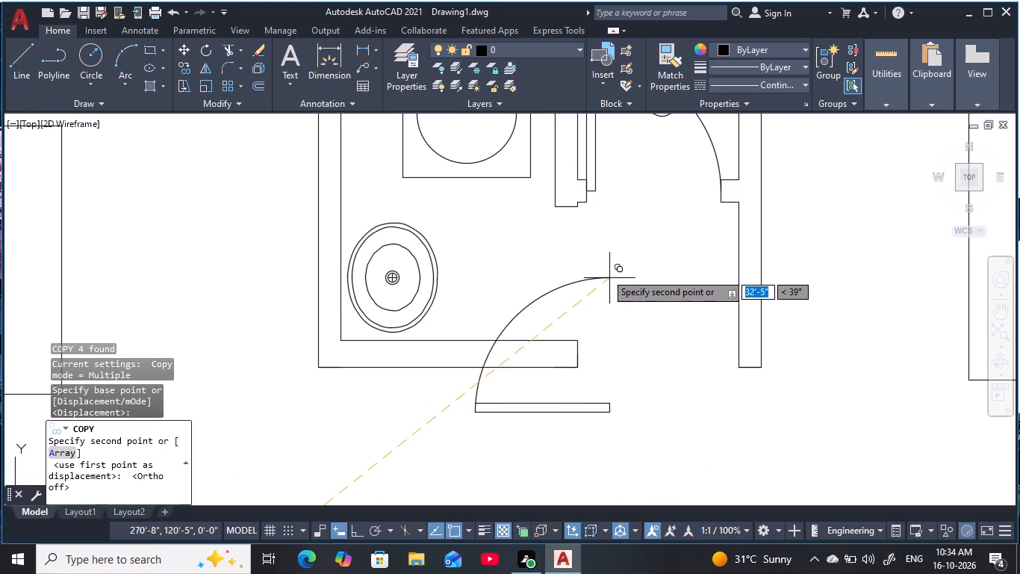
left_click(567, 211)
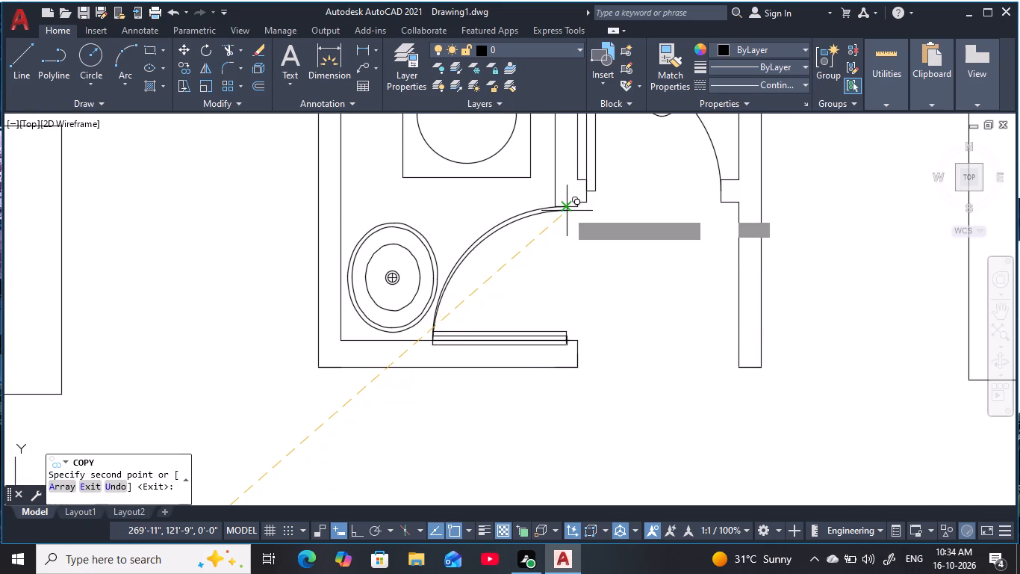
scroll(582, 277, "down", 2)
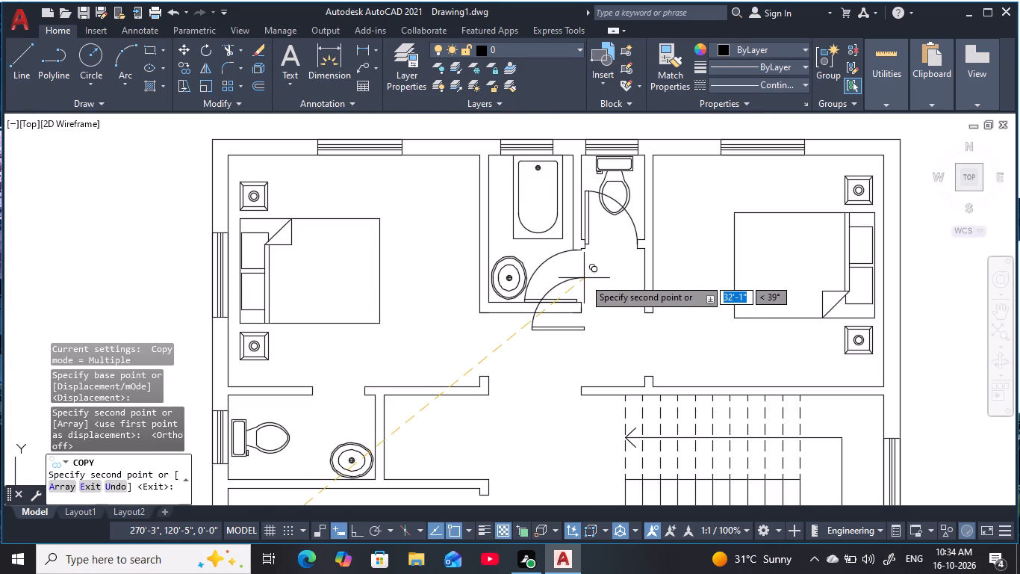
key("Escape")
key("Escape")
Rotate the single door west of the plan 90° counterclockwise about a point near its arc's free end, with Ortho on.
scroll(514, 354, "down", 2)
middle_click_drag(514, 354, 741, 192)
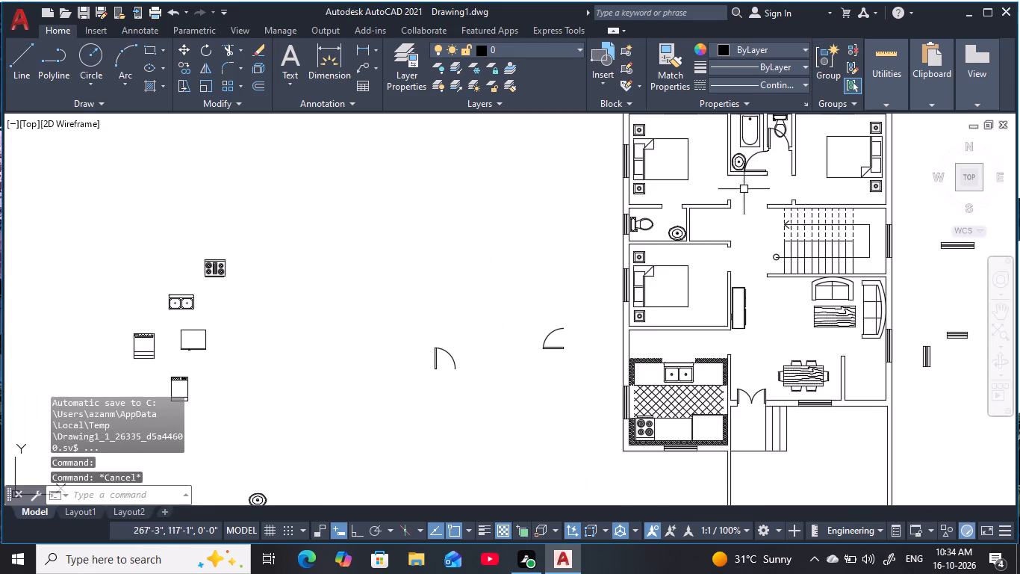
key("Escape")
key("Escape")
key("Escape")
key("Escape")
left_click(585, 362)
left_click(511, 277)
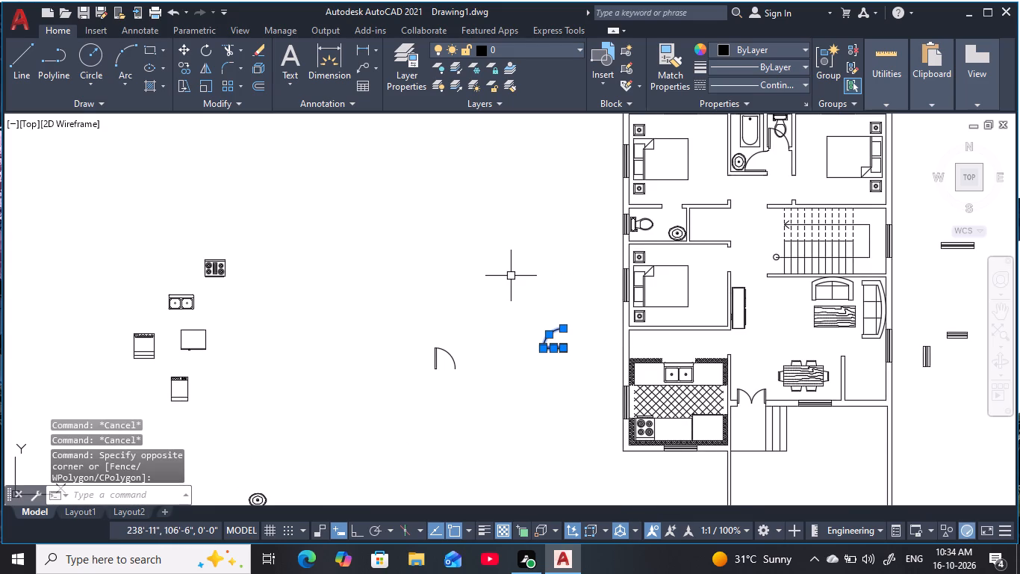
type("RO")
key("space")
left_click(569, 334)
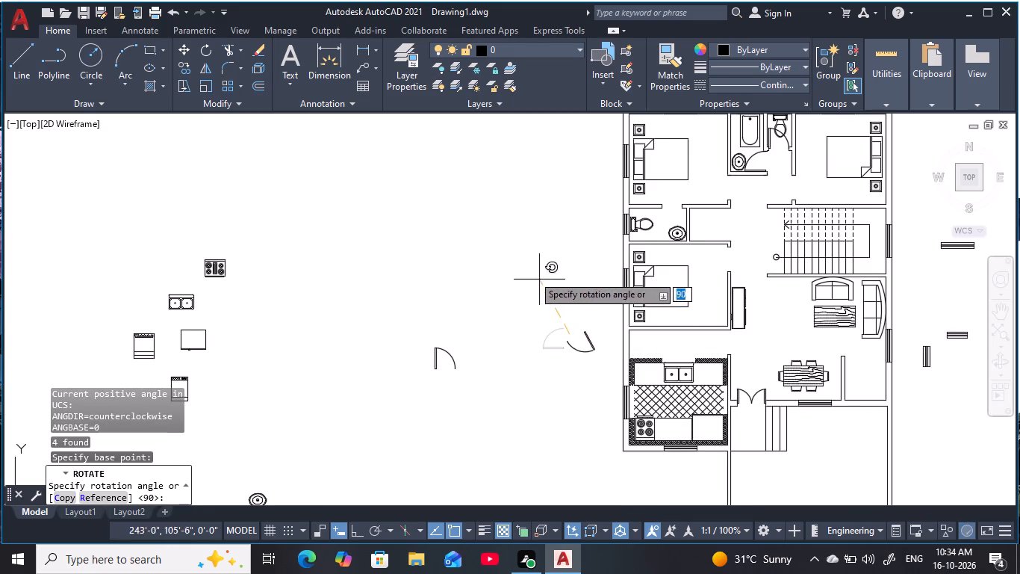
key("F8")
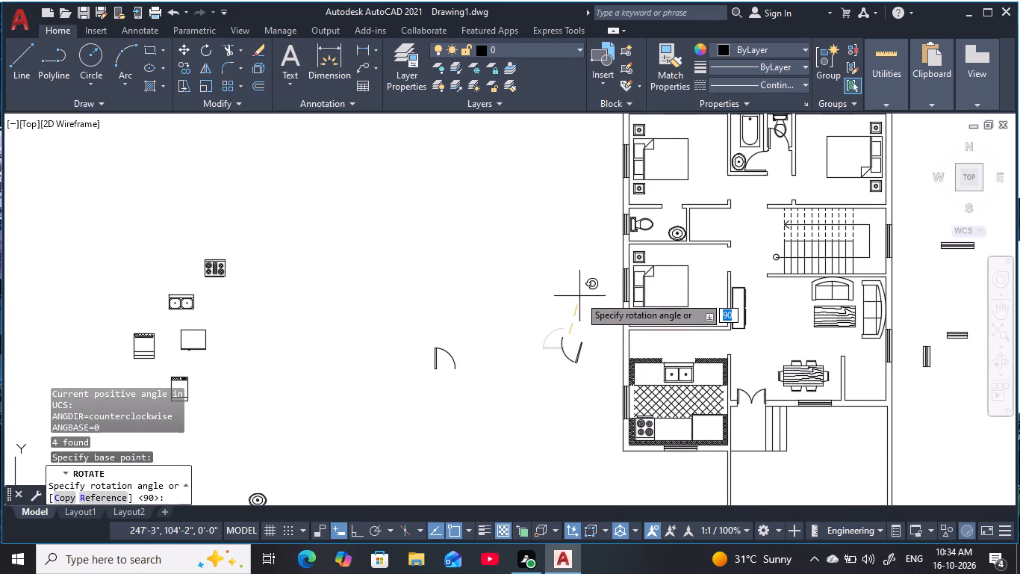
left_click(579, 296)
key("Escape")
key("Escape")
key("Escape")
key("Escape")
key("Escape")
Copy the rotated door by its arc's free end onto the west jamb of the western toilet's door opening, with Ortho off.
left_click(606, 383)
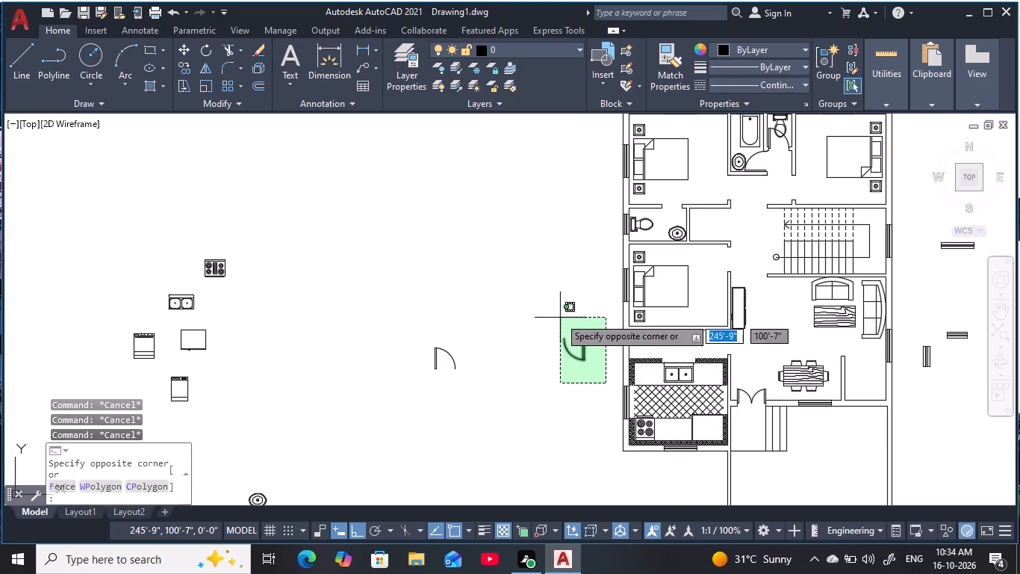
left_click(542, 295)
key("c")
type("O")
key("space")
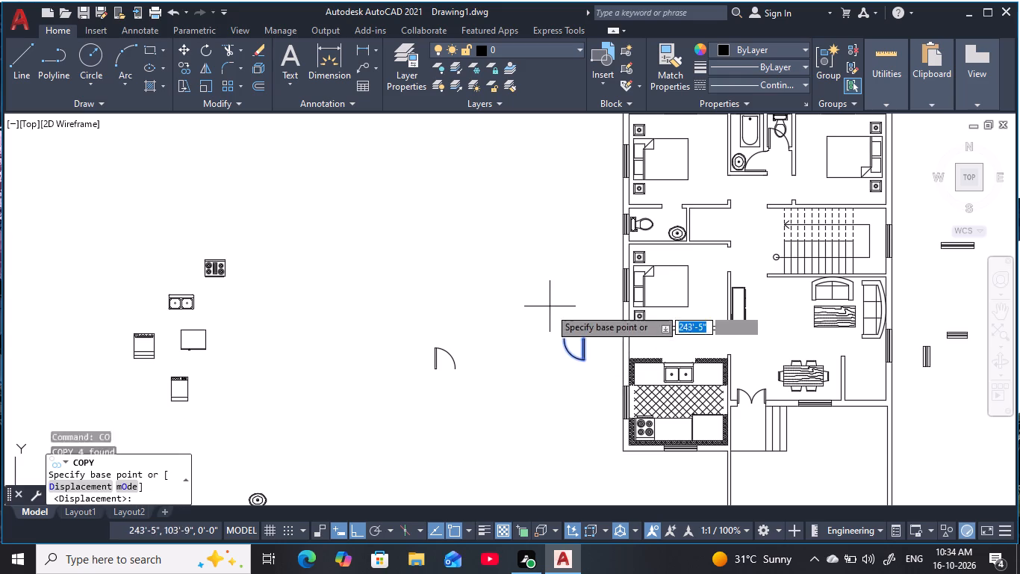
left_click(562, 339)
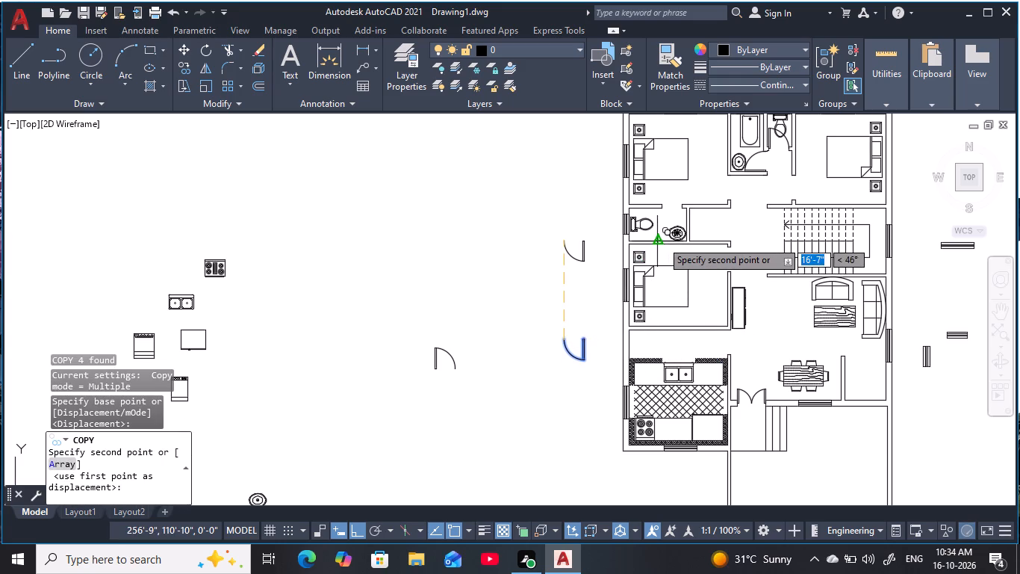
key("F8")
scroll(685, 224, "up", 3)
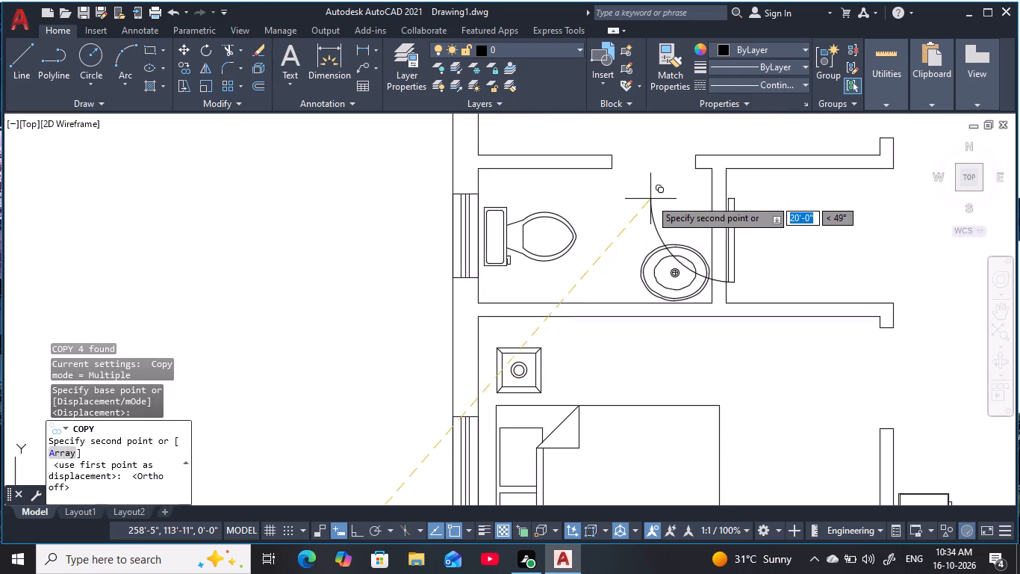
left_click(616, 161)
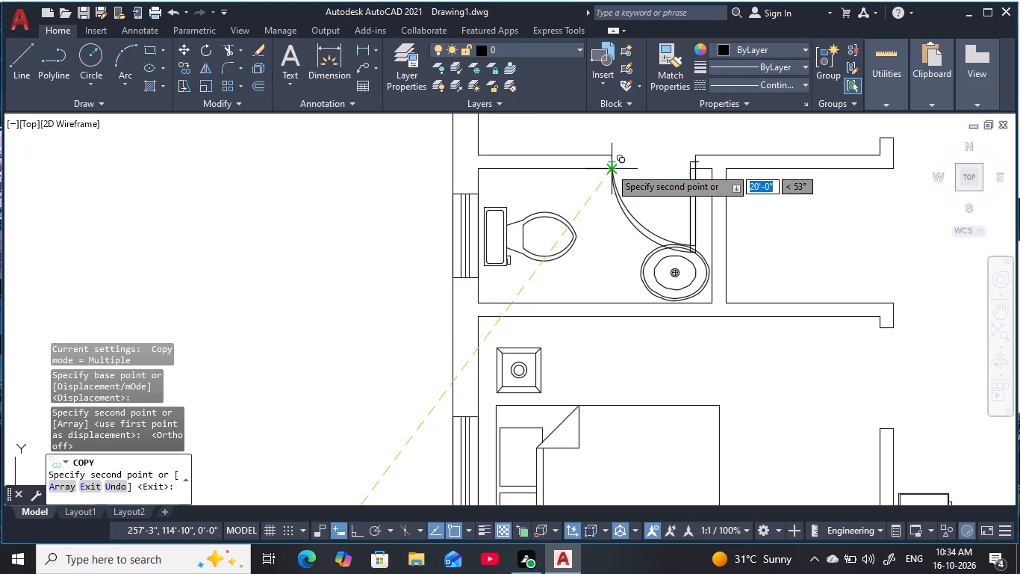
key("Escape")
key("Escape")
key("Escape")
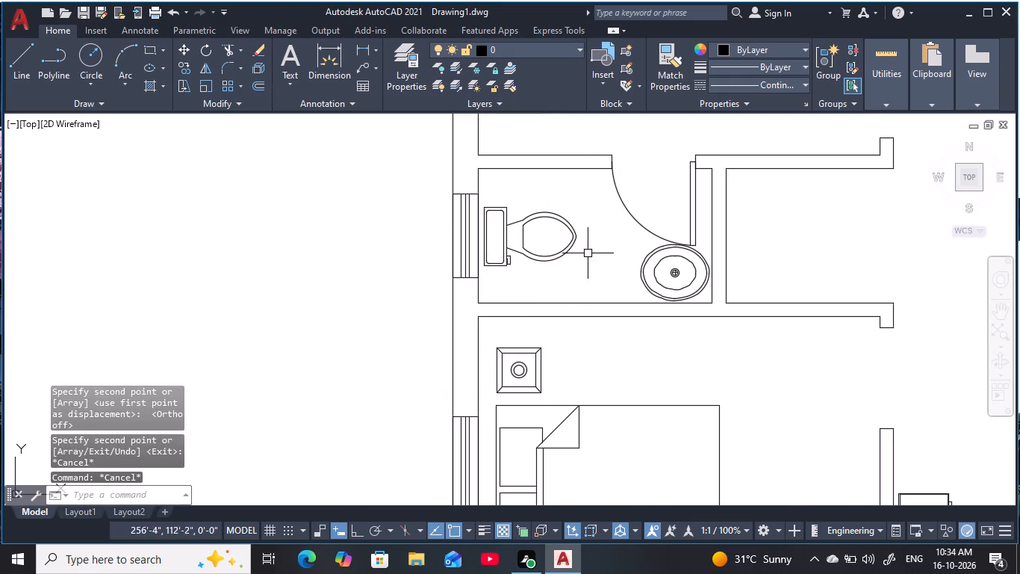
Draw a circle of 3' radius in the empty space east of the house plan and spare windows.
scroll(598, 274, "down", 2)
key("Escape")
middle_click_drag(646, 369, 605, 256)
scroll(626, 298, "down", 1)
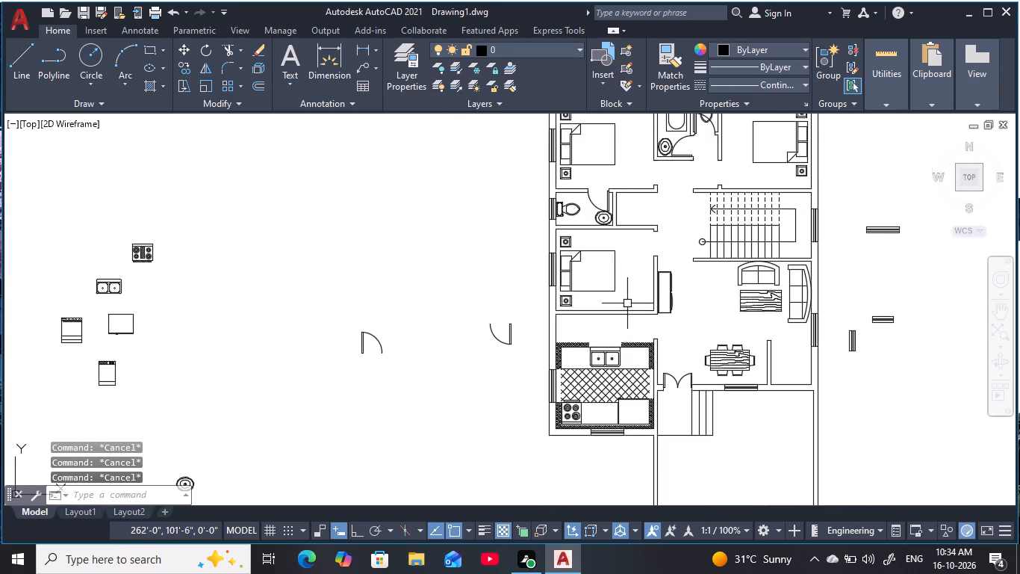
middle_click_drag(626, 304, 548, 241)
key("Escape")
key("Escape")
key("Escape")
key("Escape")
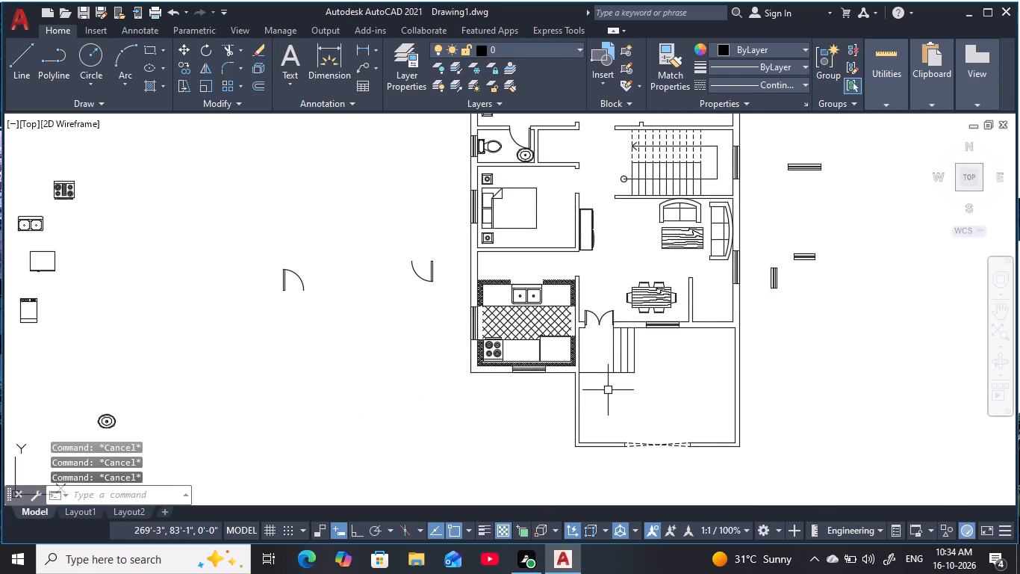
key("Escape")
key("Escape")
key("c")
key("space")
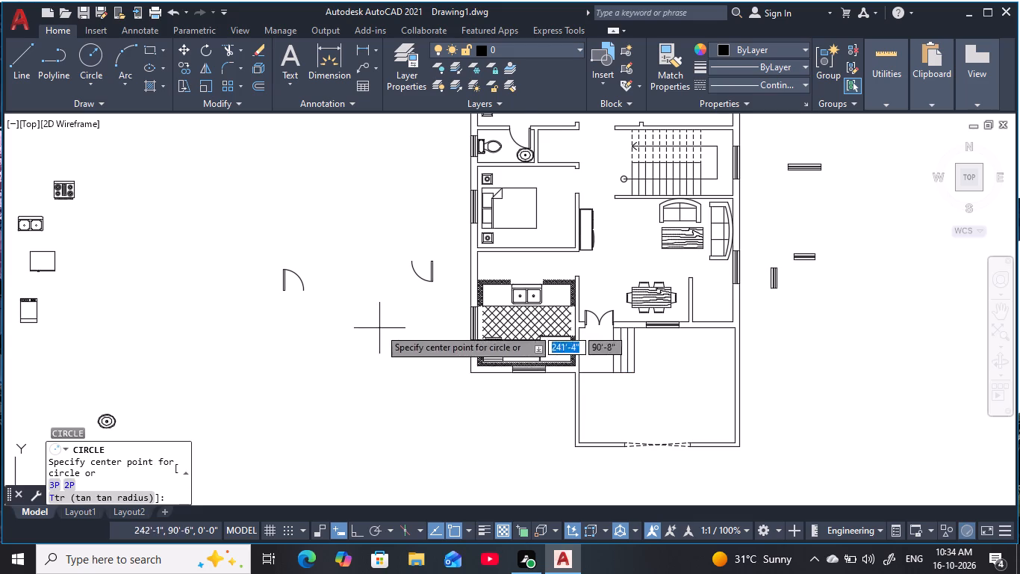
scroll(863, 419, "down", 1)
middle_click_drag(675, 420, 635, 420)
middle_click_drag(806, 377, 690, 383)
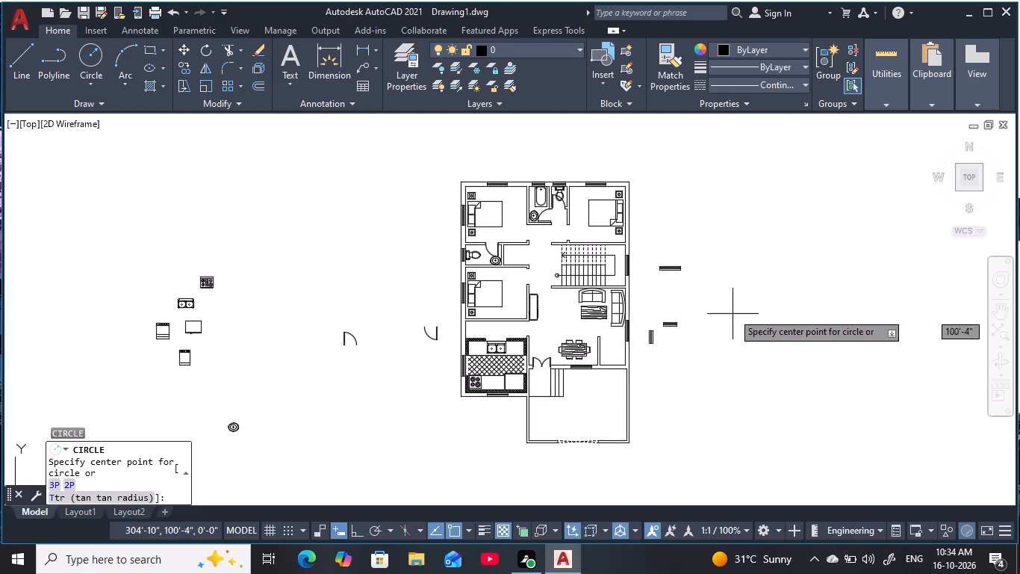
left_click(730, 289)
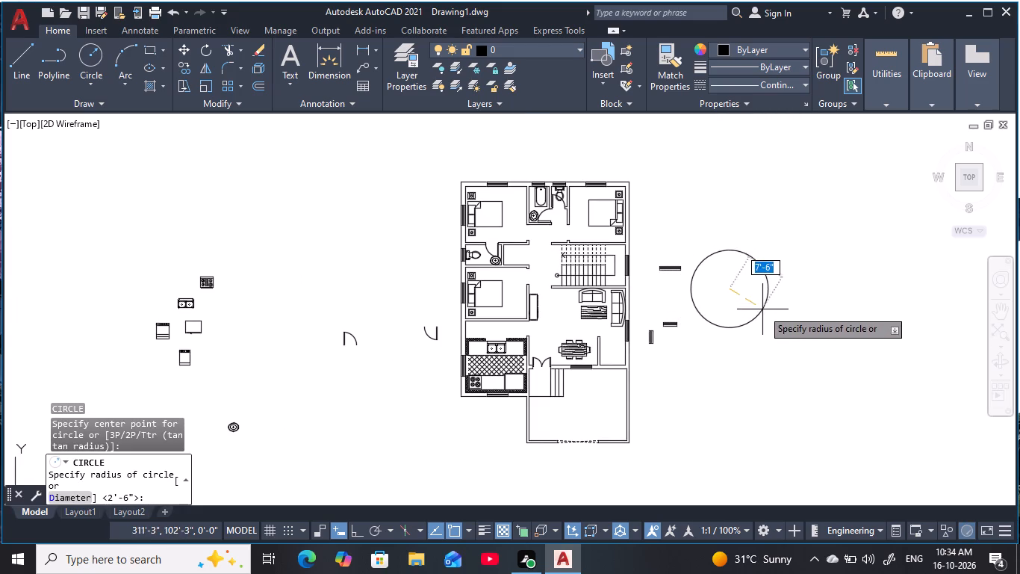
type("3'")
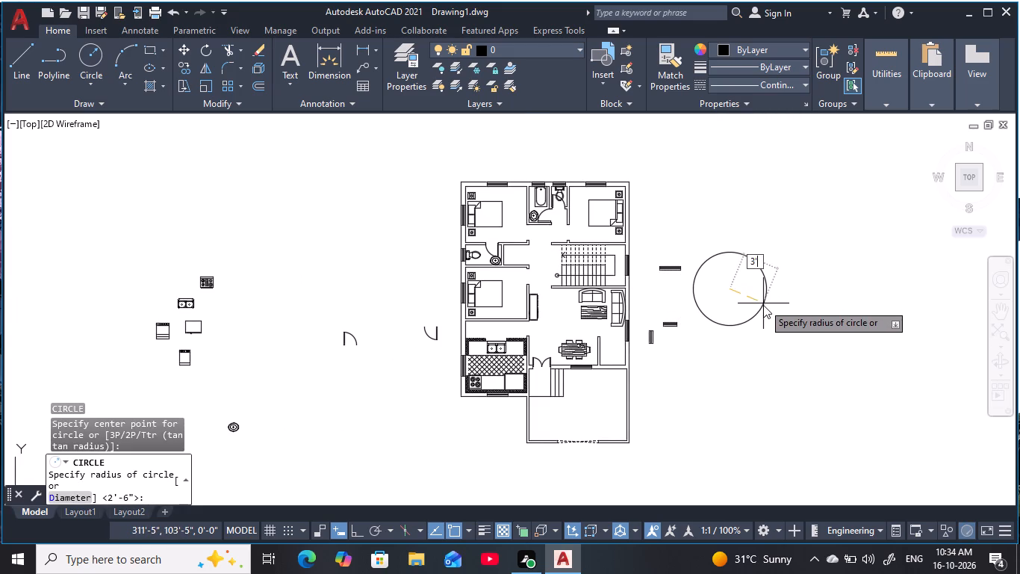
key("space")
key("Escape")
key("Escape")
key("Escape")
key("Escape")
key("Escape")
key("Escape")
key("Escape")
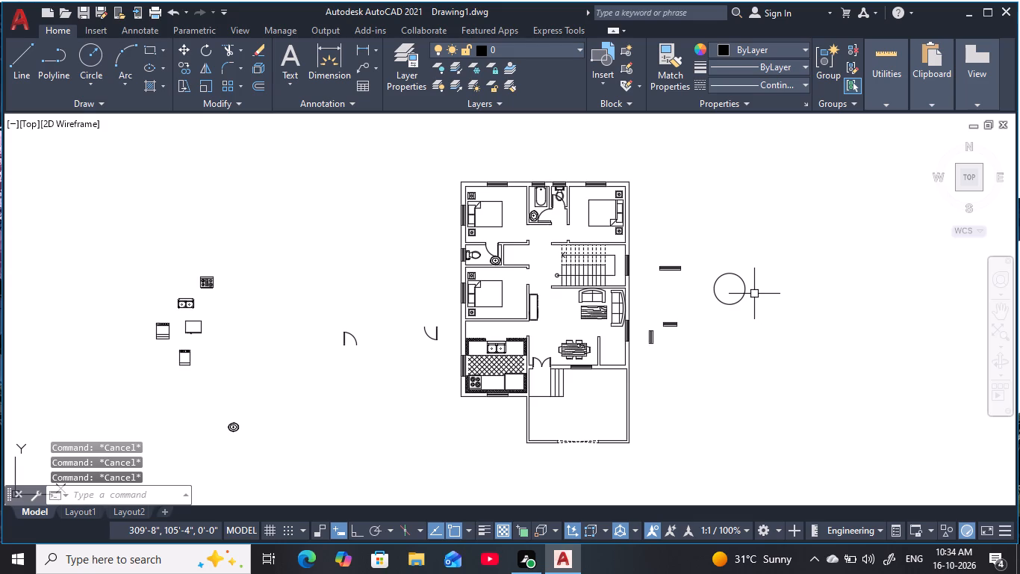
Draw connected lines from the circle's top quadrant to its center and on to its east quadrant.
type("L")
key("space")
left_click(727, 272)
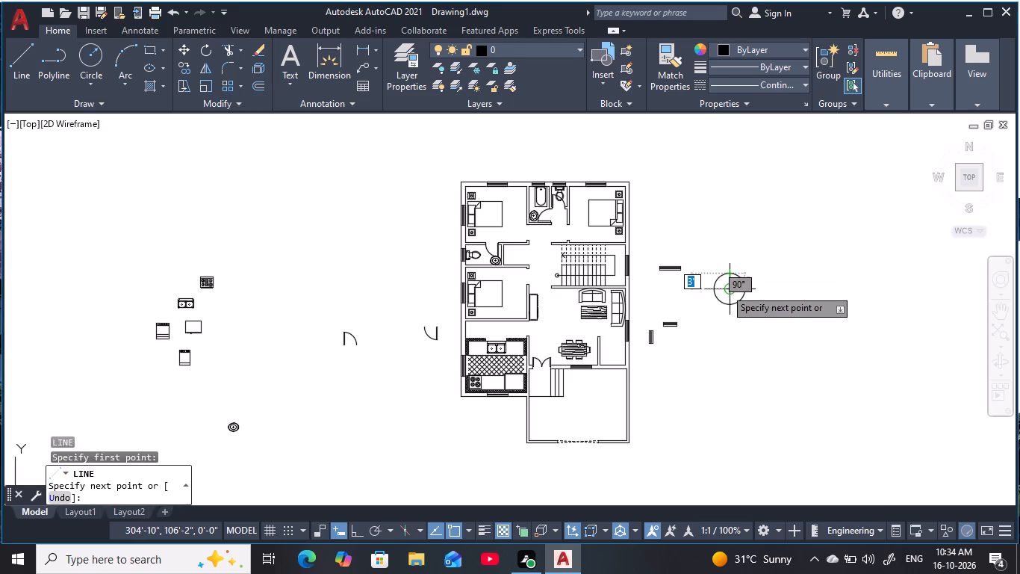
left_click(725, 290)
left_click(739, 291)
key("Escape")
key("Escape")
key("Escape")
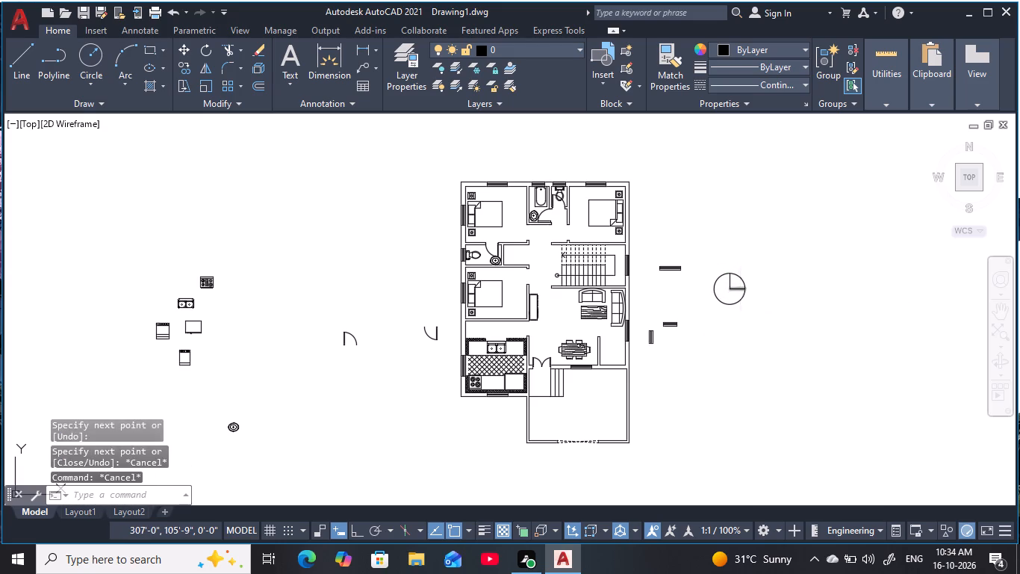
key("Escape")
key("Escape")
Offset the vertical radius line 2" to the east to form the door leaf.
key("o")
key("space")
type("2")
key("space")
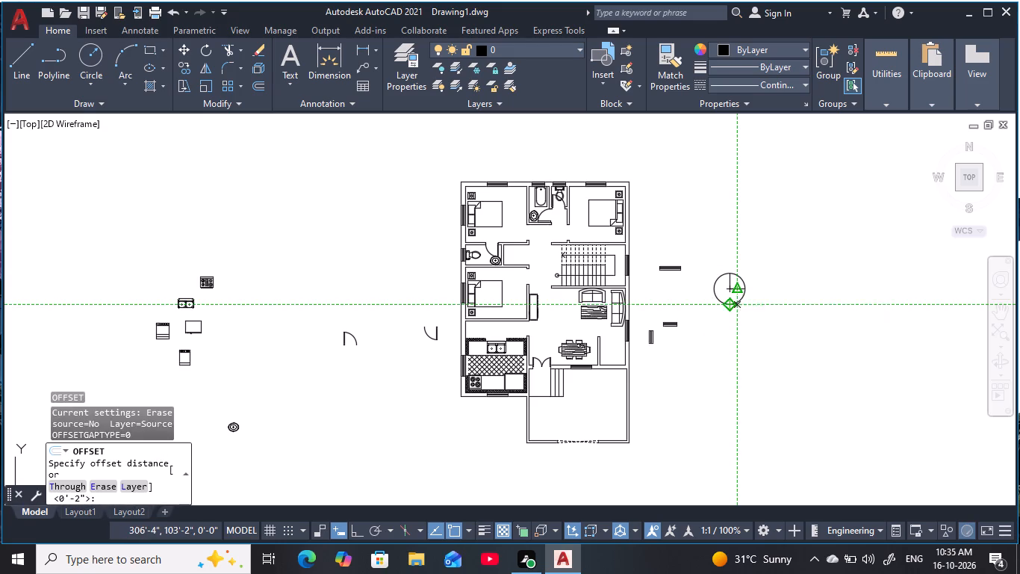
scroll(732, 284, "up", 4)
left_click(721, 289)
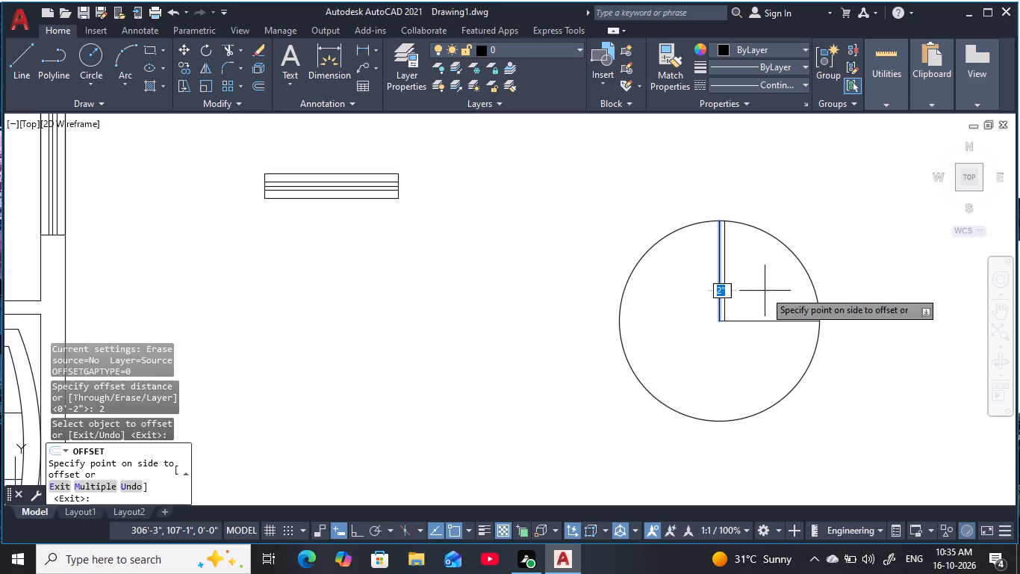
left_click(765, 291)
key("Escape")
key("Escape")
key("Escape")
key("Escape")
Trim the circle to its northeast quarter arc and cut the horizontal line back to the door leaf.
type("TR")
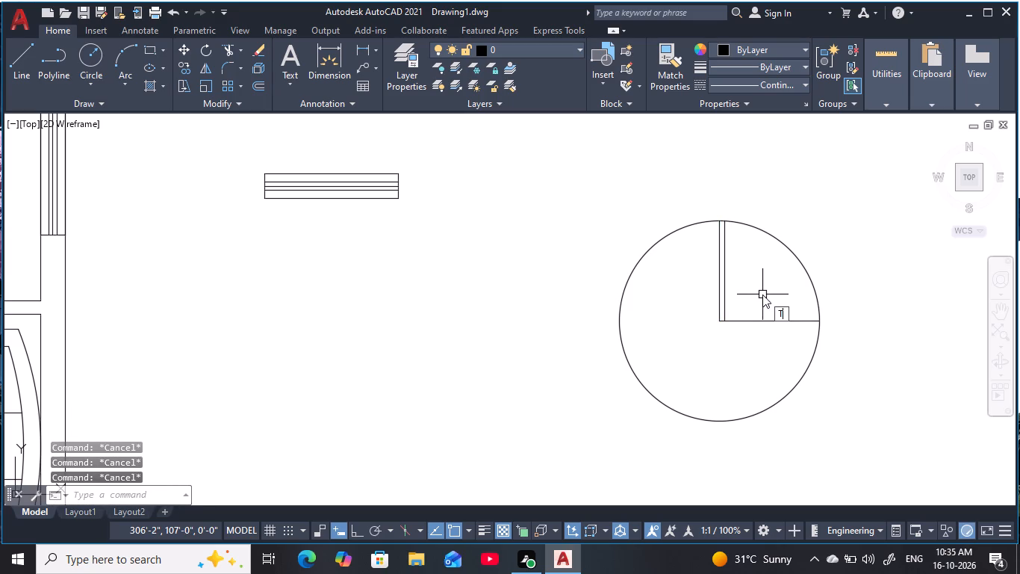
key("space")
left_click(627, 220)
left_click(791, 441)
left_click(791, 373)
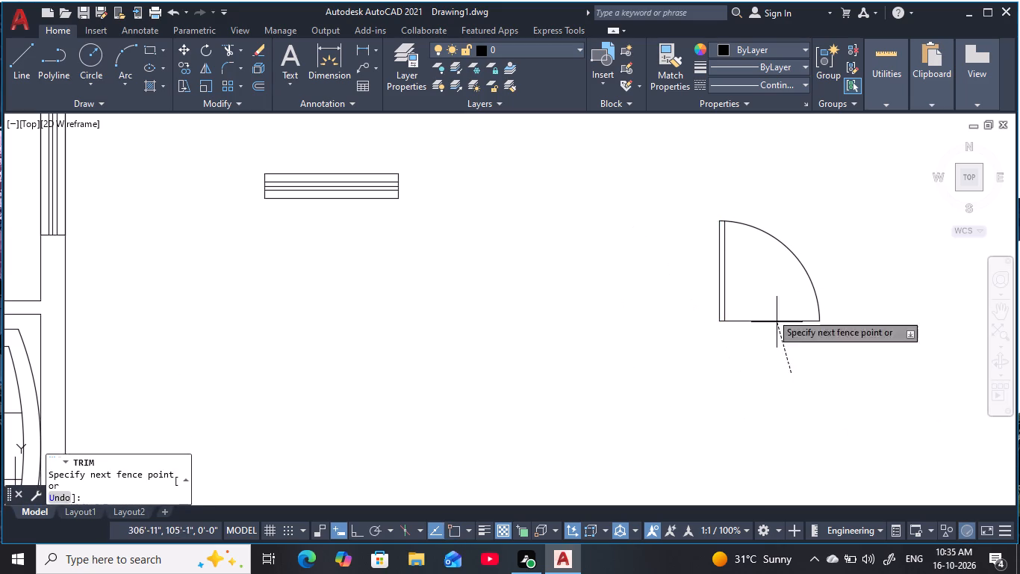
left_click(771, 313)
scroll(638, 389, "down", 4)
middle_click_drag(638, 389, 741, 395)
key("Escape")
key("Escape")
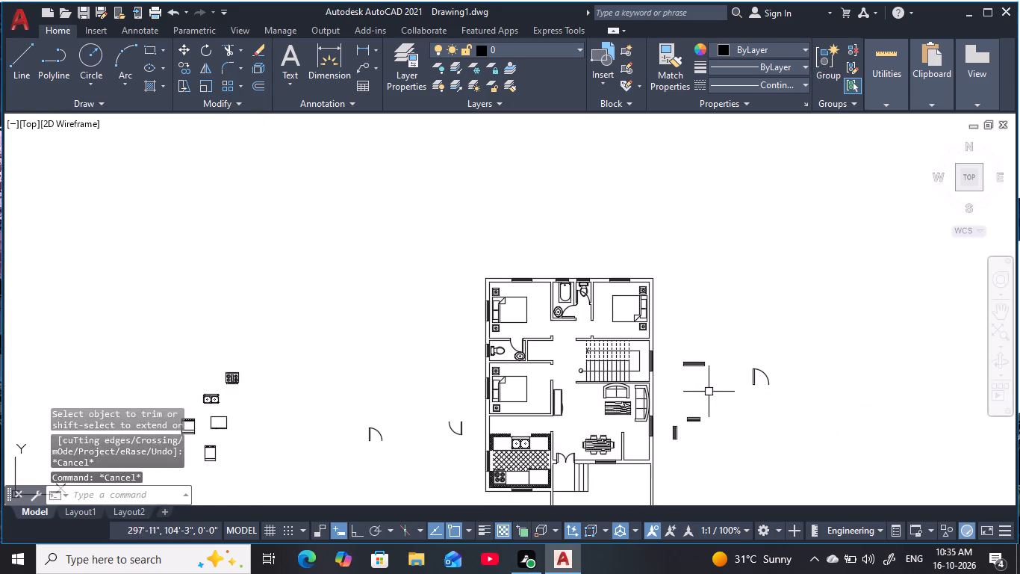
key("Escape")
Copy the 3' single door by the bottom of its leaf into the empty space just west of the original.
scroll(727, 386, "up", 2)
middle_click(727, 386)
key("Escape")
key("Escape")
key("Escape")
key("Escape")
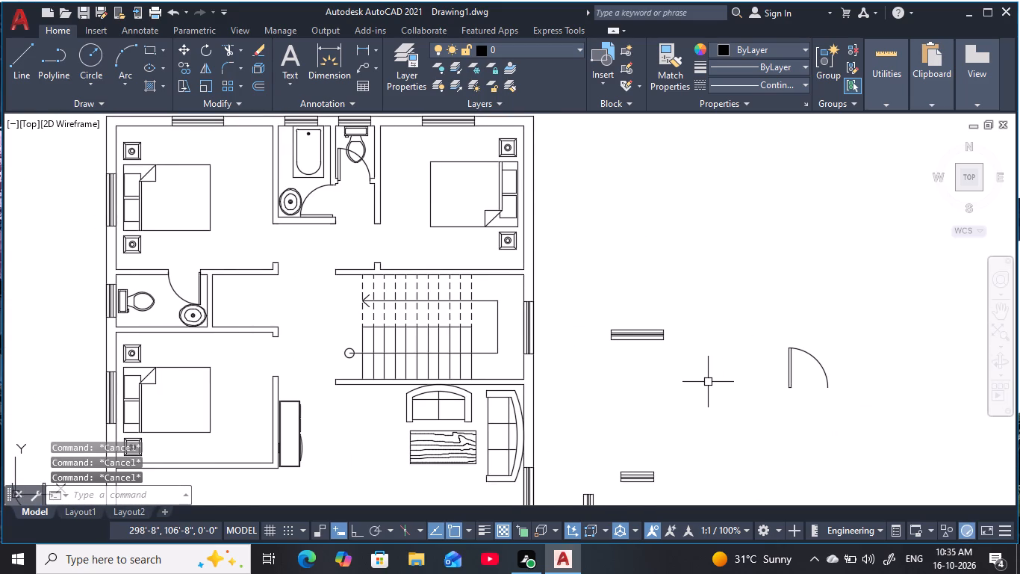
scroll(705, 382, "down", 1)
scroll(713, 371, "up", 1)
middle_click_drag(713, 371, 672, 359)
key("Escape")
key("Escape")
left_click(827, 409)
left_click(694, 294)
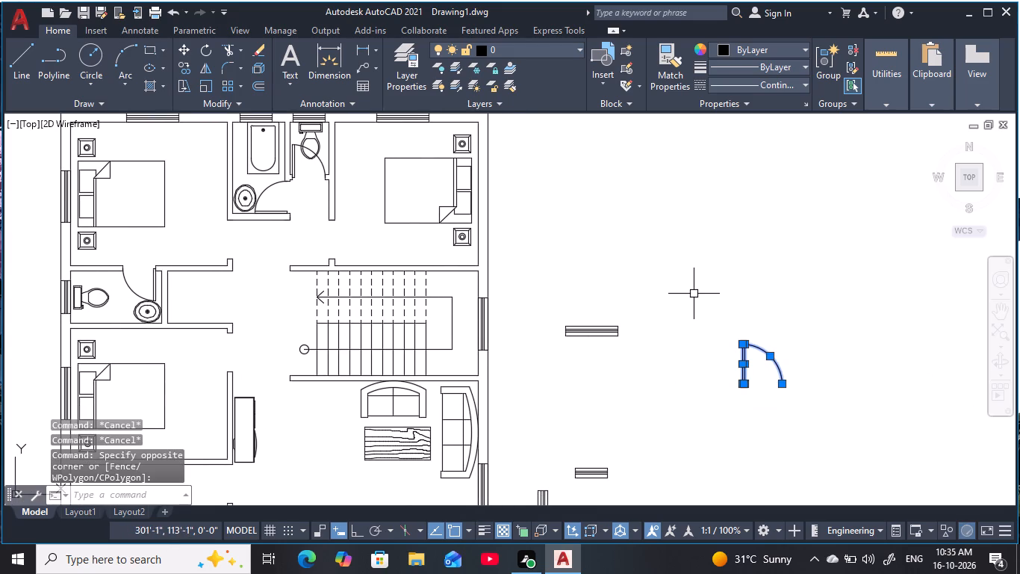
type("CO")
key("space")
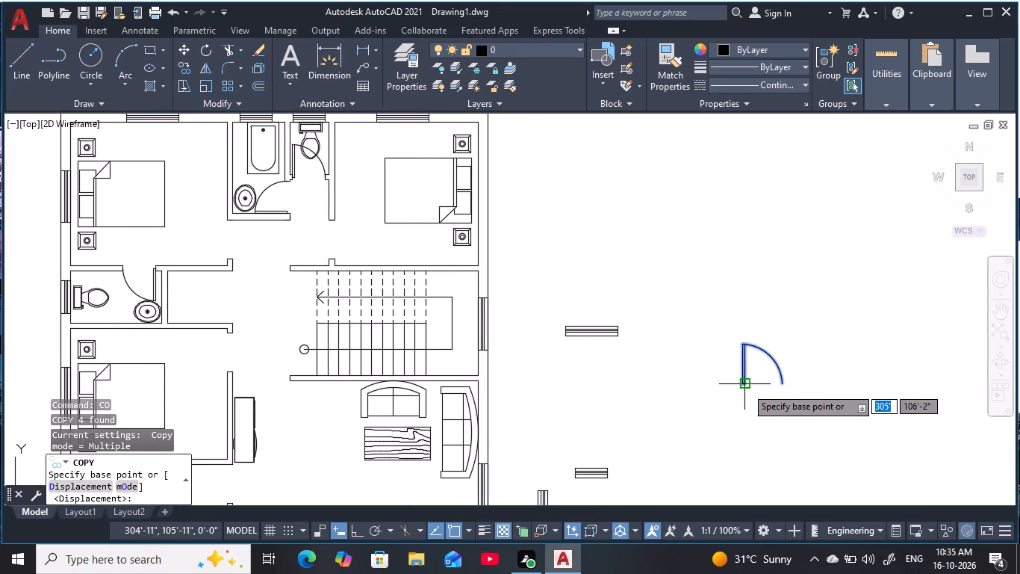
left_click(747, 386)
left_click(659, 402)
key("Escape")
key("Escape")
Rotate the copied 3' door 90° counterclockwise about the free end of its arc.
left_click(626, 349)
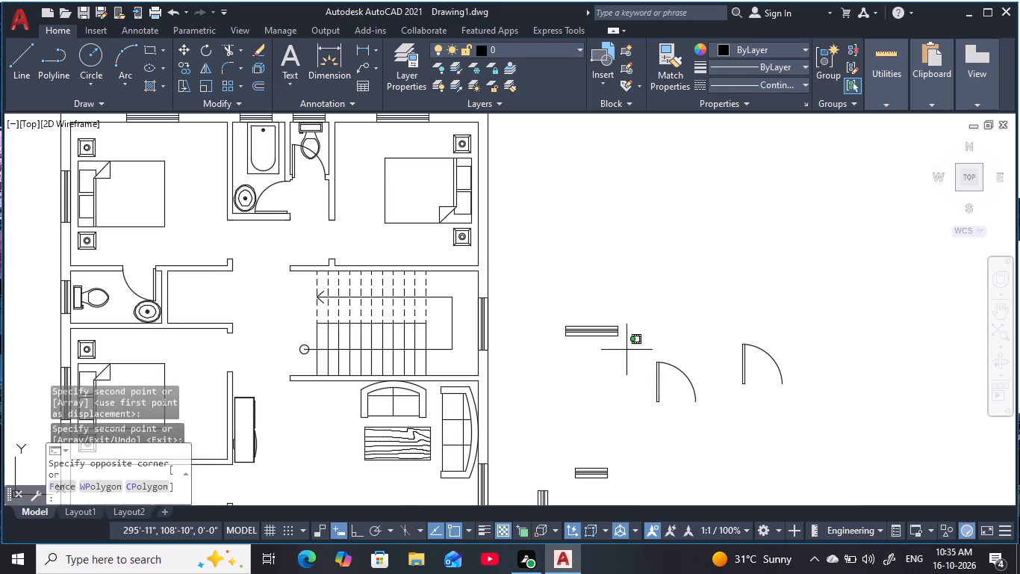
left_click(718, 434)
key("r")
type("O")
key("space")
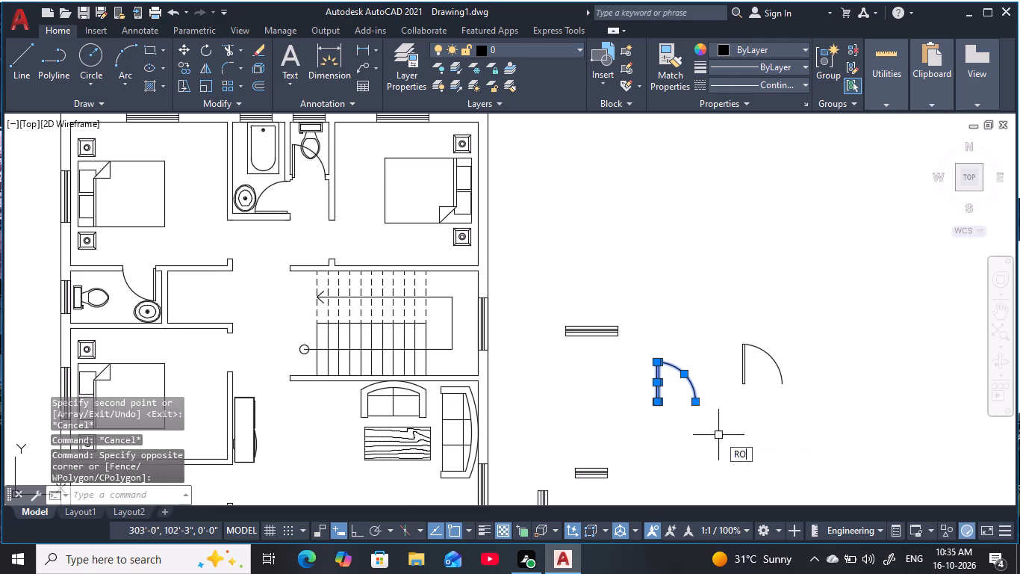
left_click(699, 402)
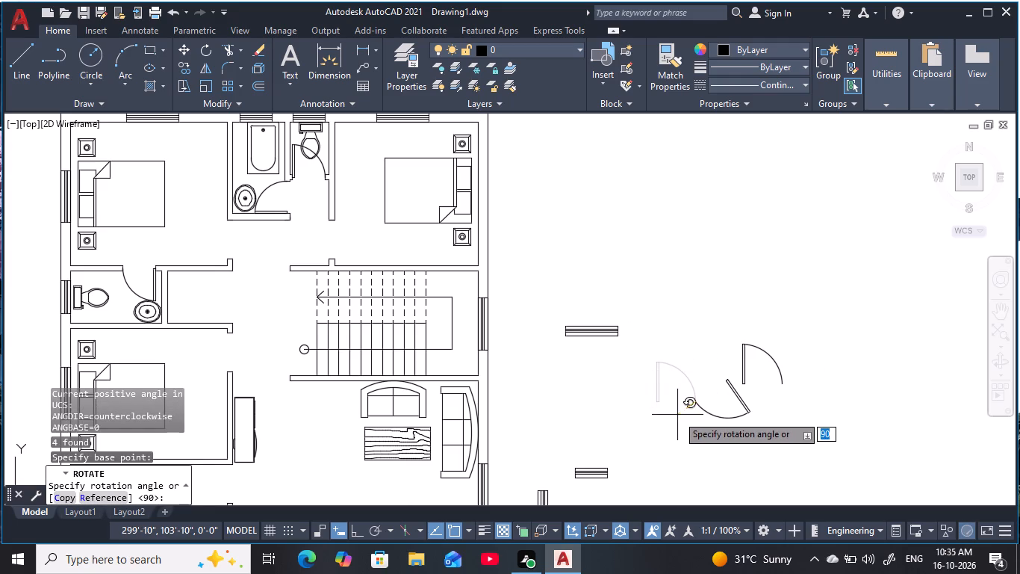
key("F8")
left_click(696, 302)
key("Escape")
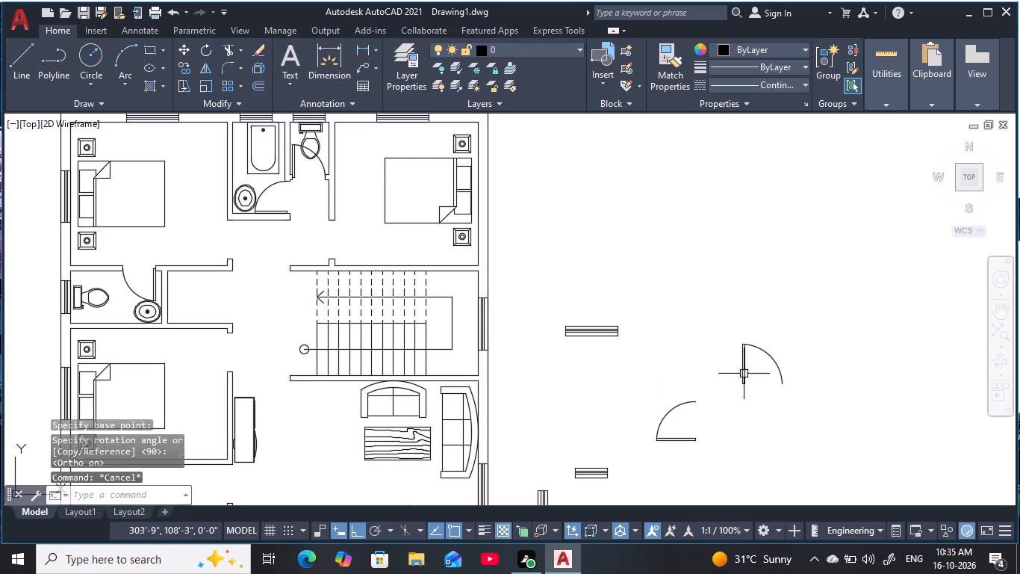
key("Escape")
key("Escape")
Rotate the original 3' door in the empty space east of the plan by 270°.
left_click(839, 423)
left_click(706, 298)
key("r")
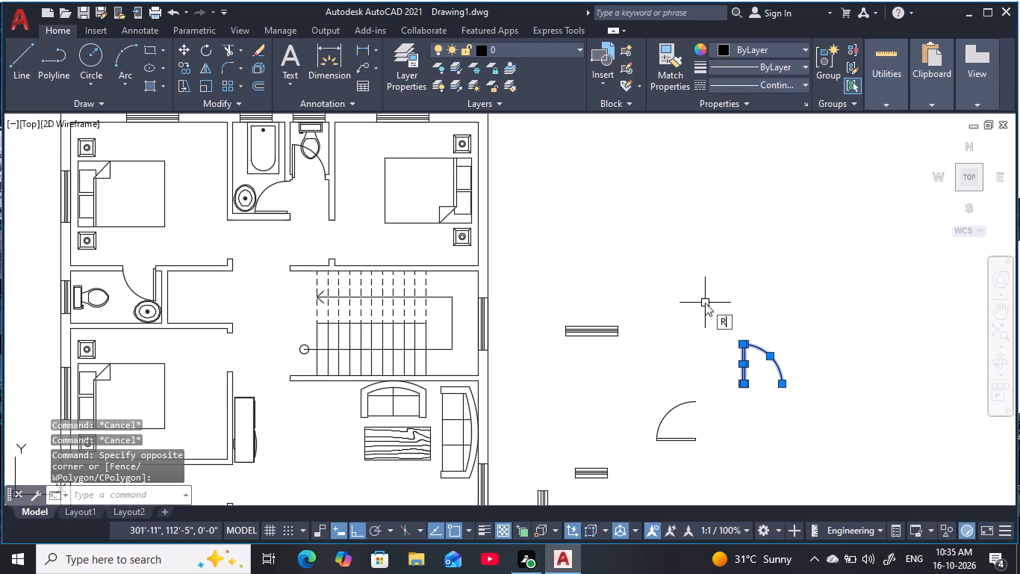
key("o")
key("space")
left_click(807, 401)
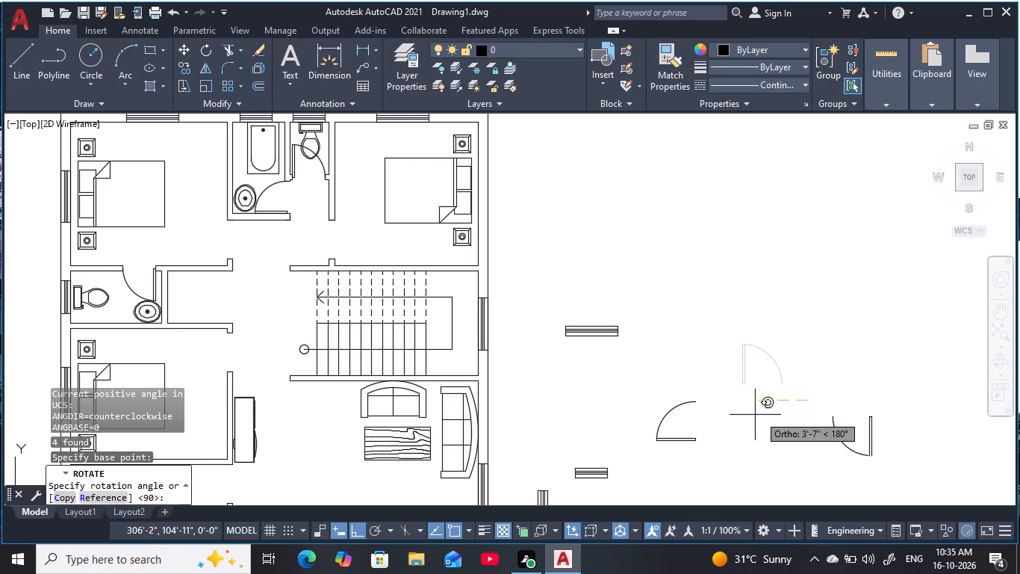
left_click(817, 423)
key("Escape")
key("Escape")
key("Escape")
key("Escape")
Move the 90°-rotated 3' door by its arc end into the northwest bedroom's doorway, just below the bathroom wall.
left_click(730, 455)
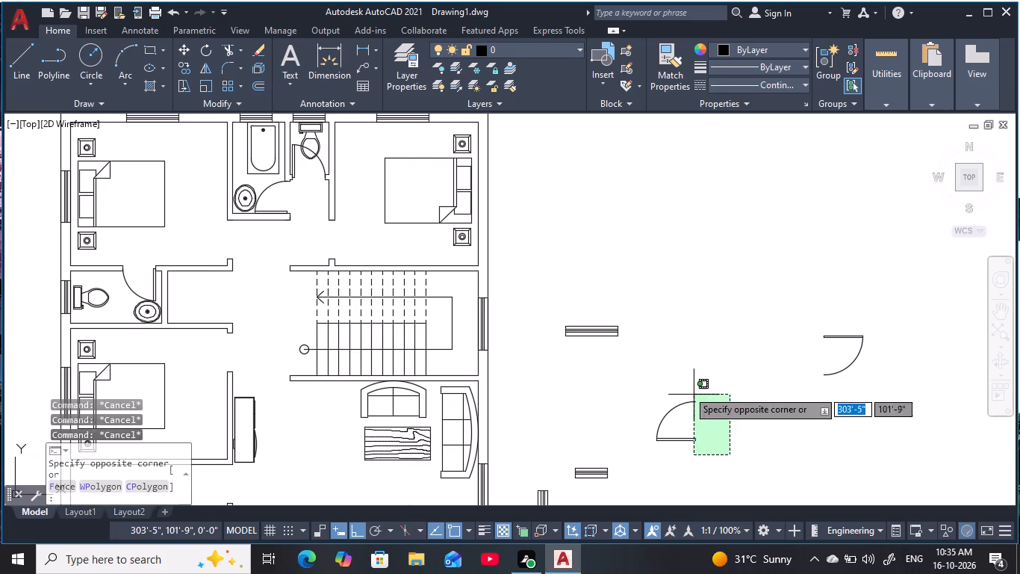
left_click(653, 374)
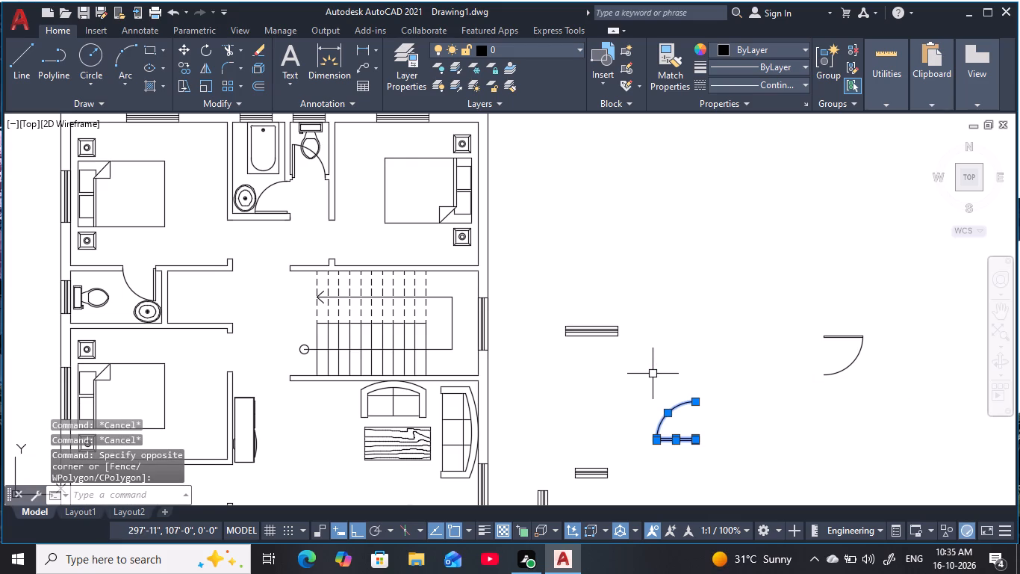
key("m")
key("space")
left_click(697, 400)
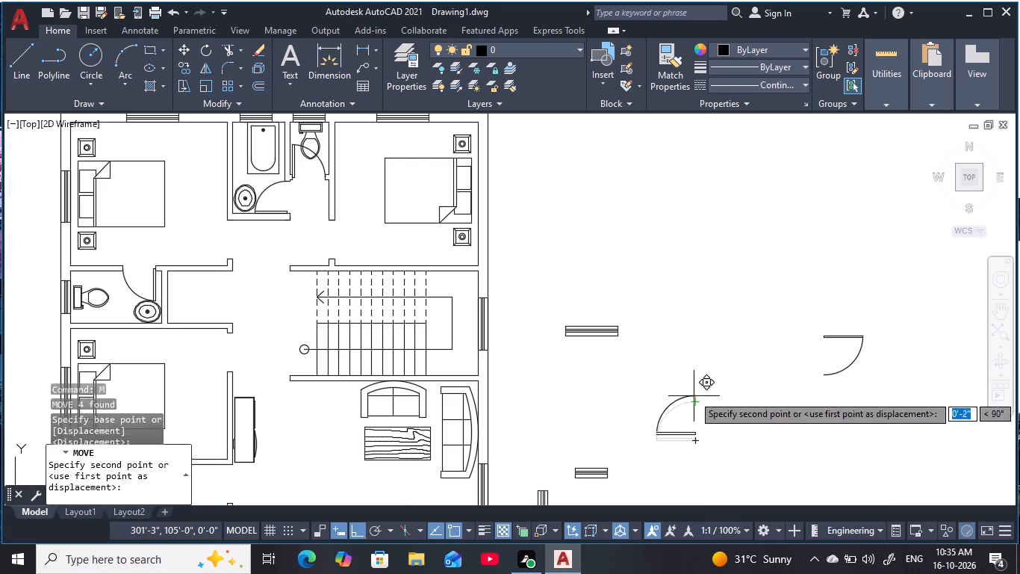
key("F8")
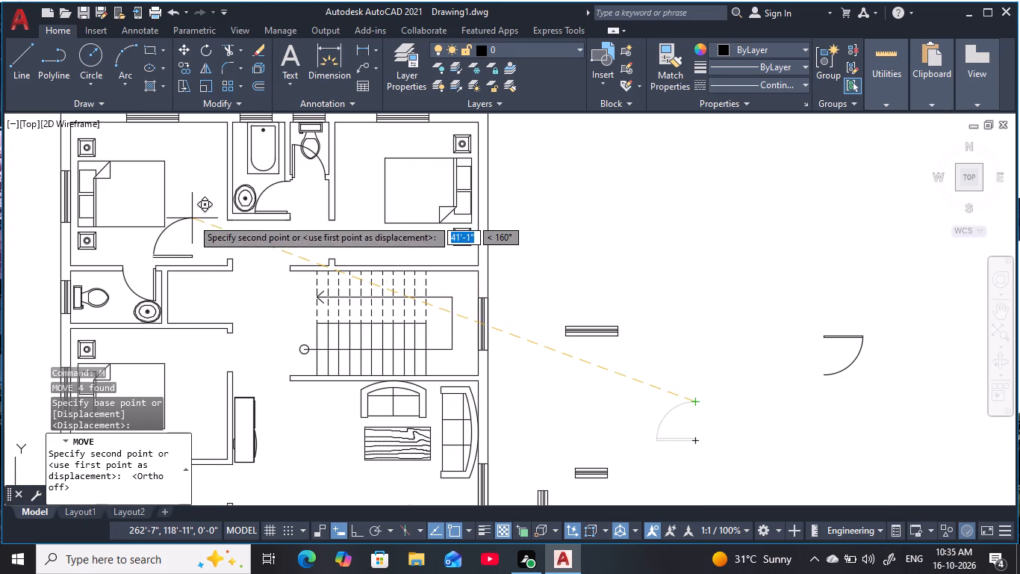
middle_click_drag(192, 218, 307, 250)
scroll(343, 257, "up", 3)
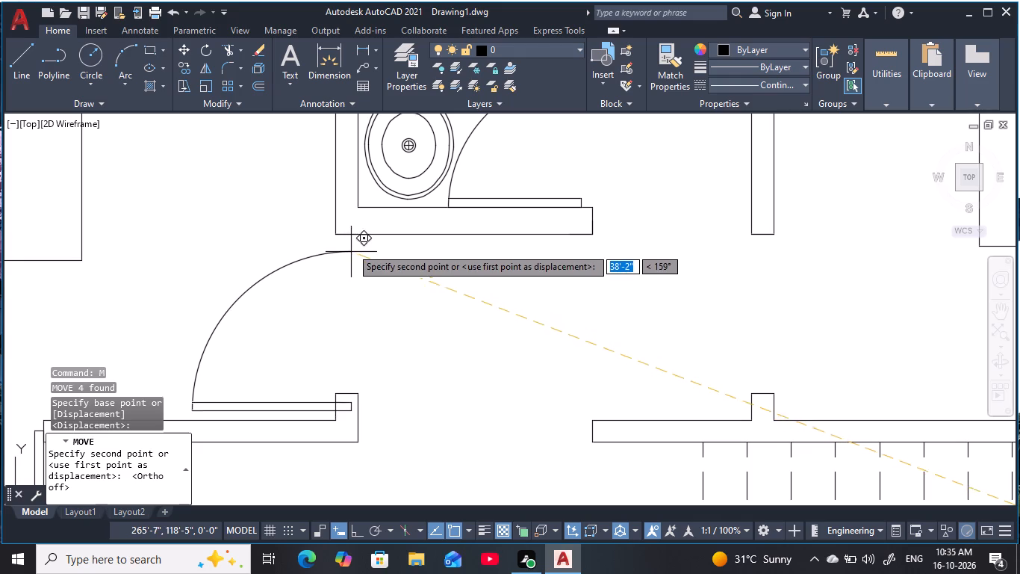
left_click(347, 237)
scroll(424, 297, "down", 2)
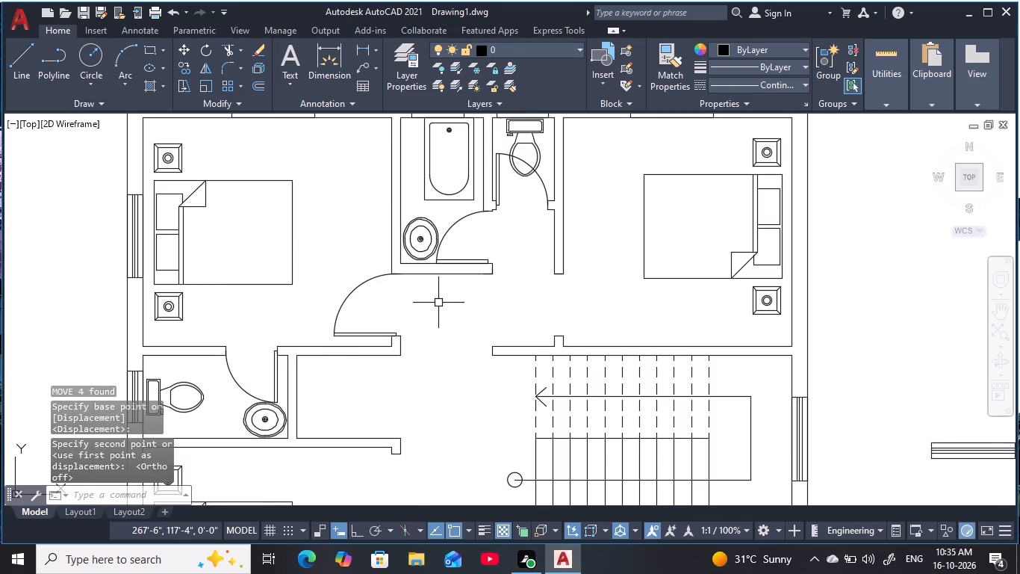
scroll(442, 306, "down", 1)
key("Escape")
key("Escape")
key("Escape")
Copy the remaining spare 3' door by its arc end onto the wall stub of the northeast bedroom's doorway.
scroll(815, 401, "down", 2)
middle_click_drag(809, 397, 608, 341)
key("Escape")
key("Escape")
key("Escape")
left_click(728, 378)
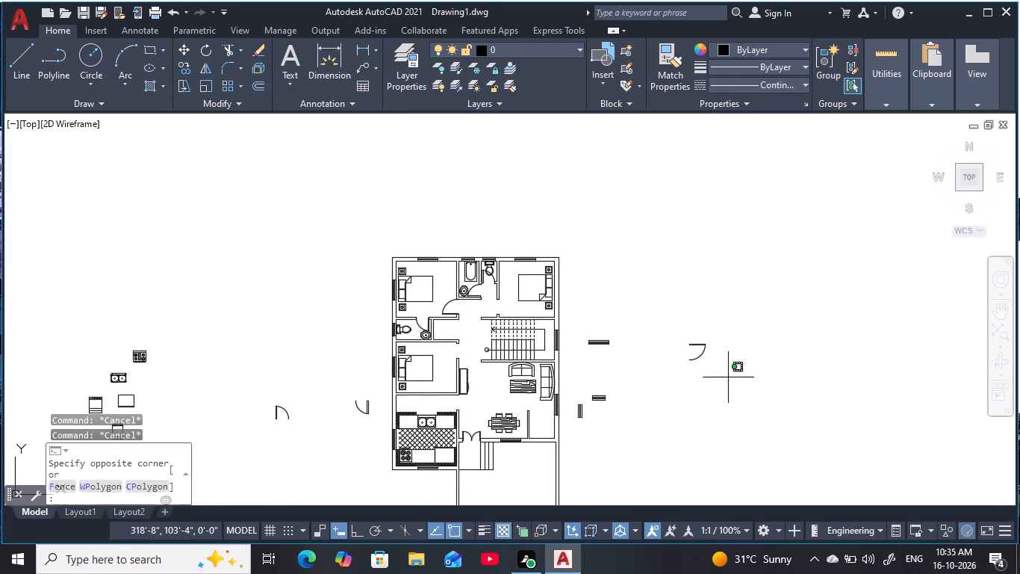
left_click(656, 286)
type("CO")
key("space")
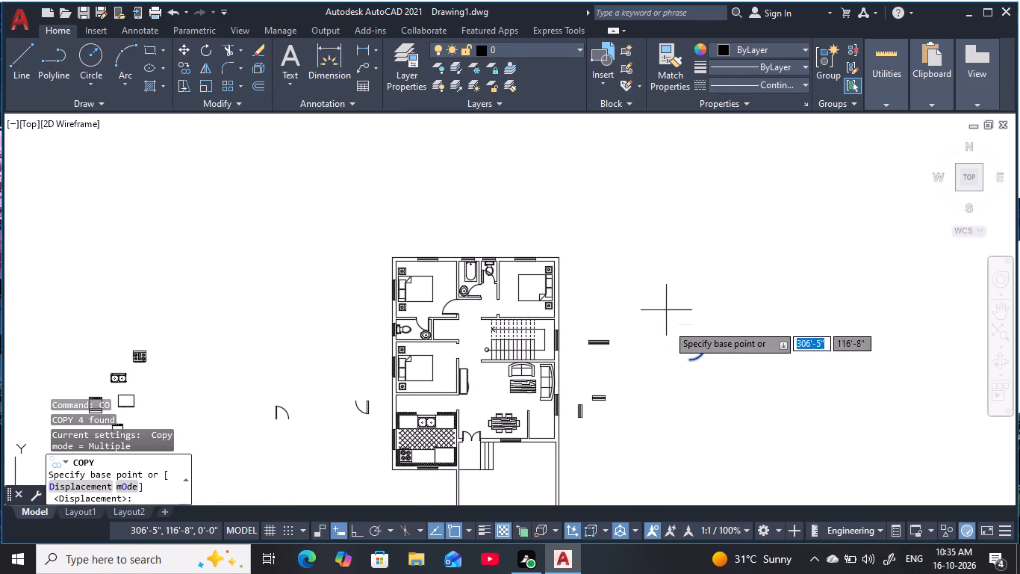
left_click(688, 360)
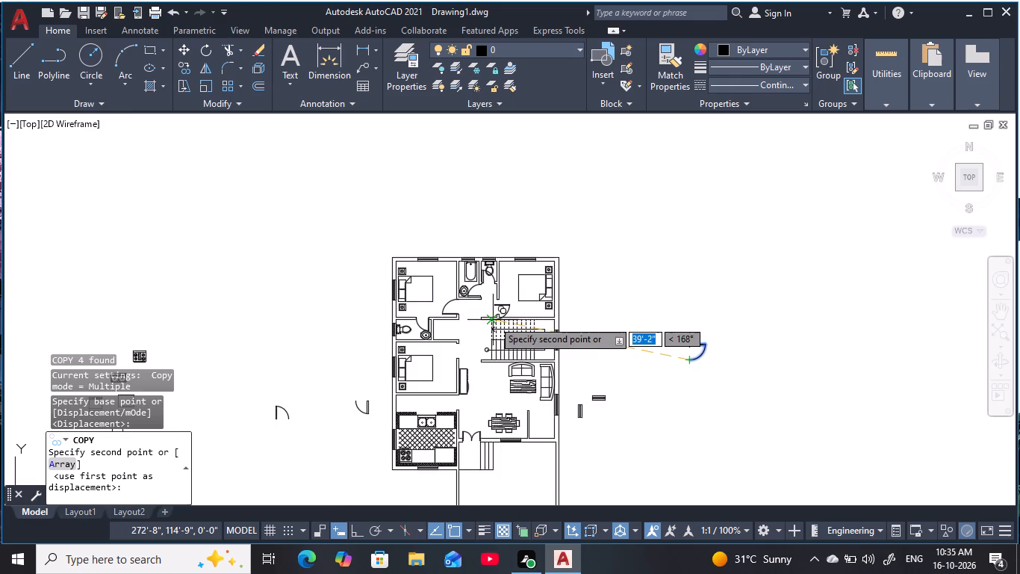
scroll(492, 320, "up", 4)
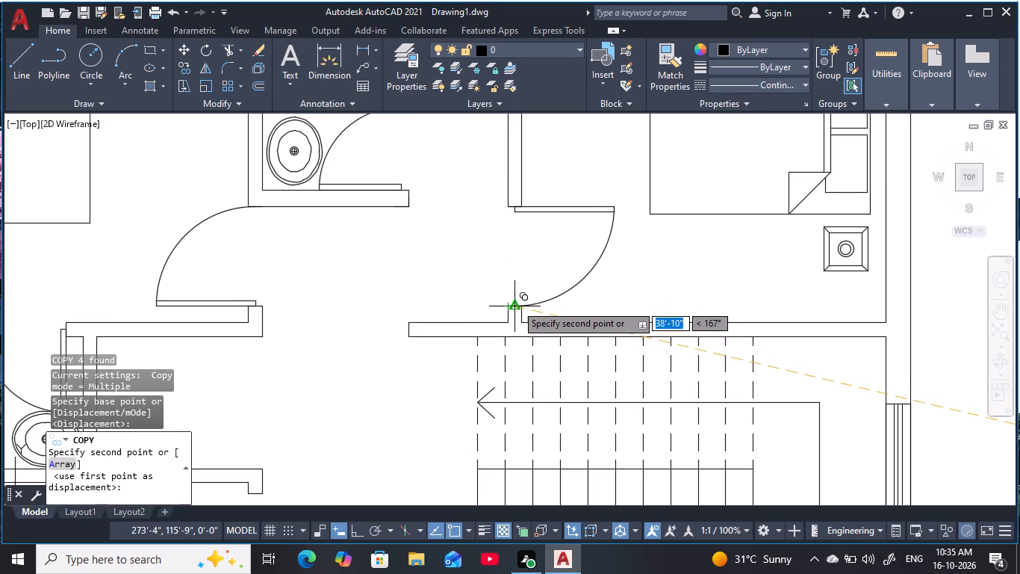
left_click(516, 304)
key("Escape")
scroll(577, 311, "down", 2)
key("Escape")
key("Escape")
key("Escape")
key("Escape")
Mirror the spare 3' door across a vertical line to its west, keeping the original.
scroll(579, 314, "down", 1)
middle_click_drag(579, 316, 605, 242)
middle_click_drag(572, 383, 615, 330)
middle_click_drag(616, 283, 572, 312)
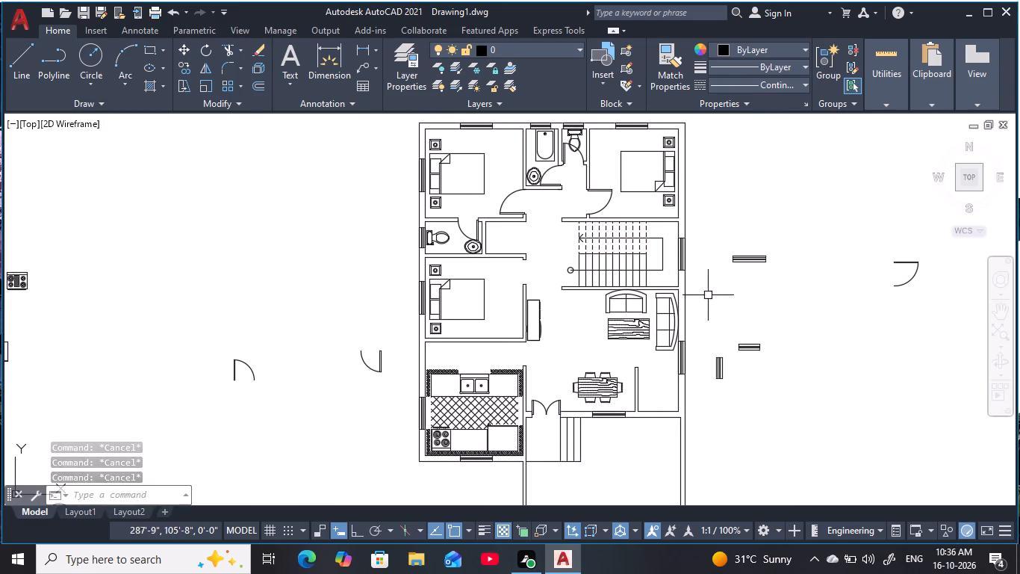
middle_click_drag(838, 294, 730, 355)
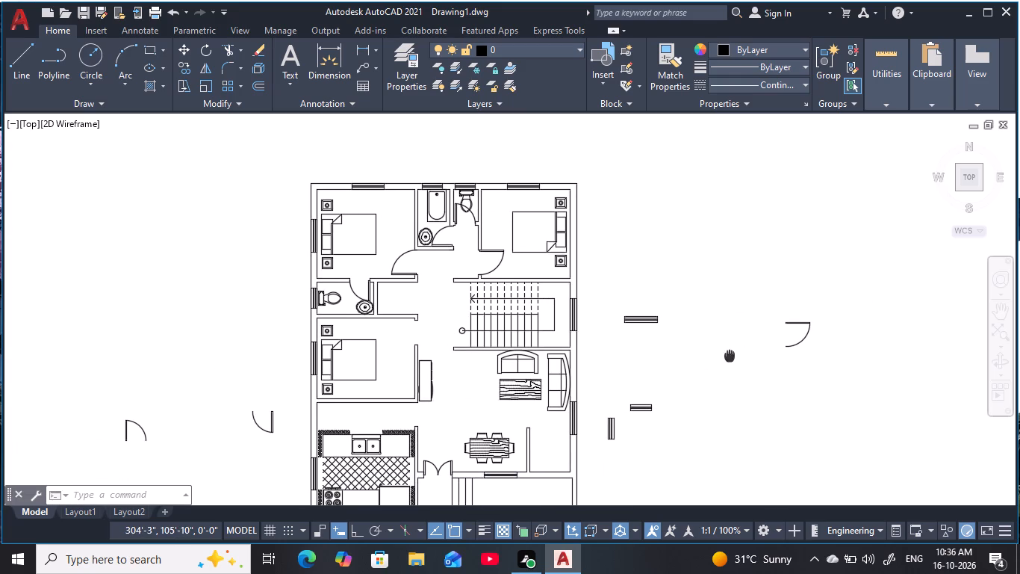
key("Escape")
key("Escape")
key("Escape")
left_click(838, 392)
left_click(730, 260)
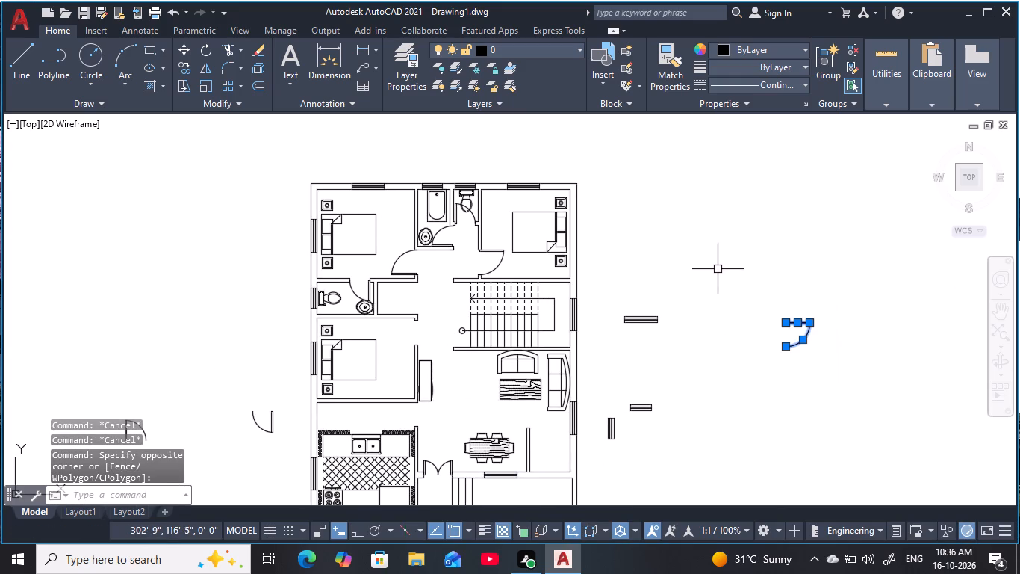
type("MI")
key("space")
left_click(738, 309)
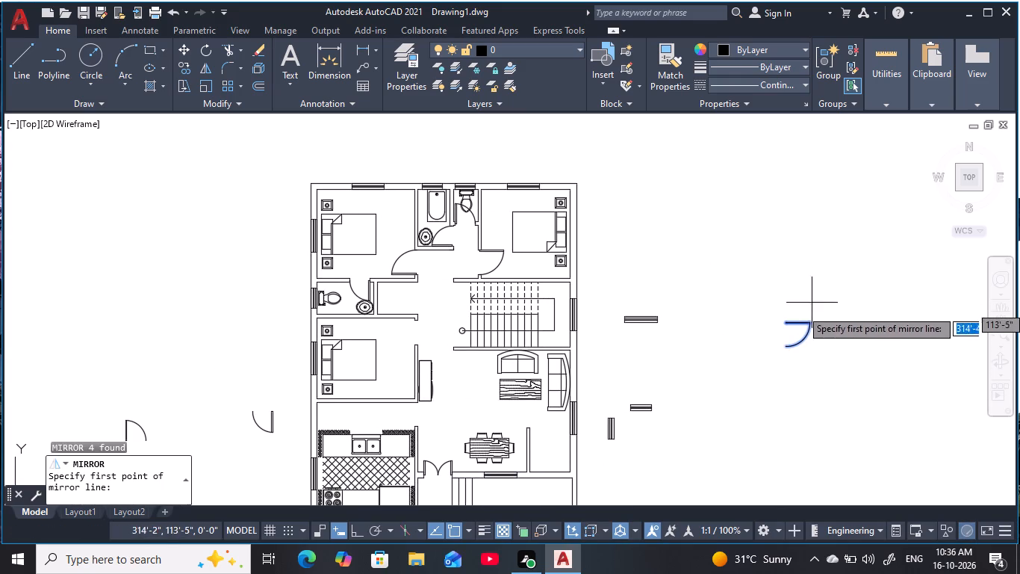
left_click(754, 309)
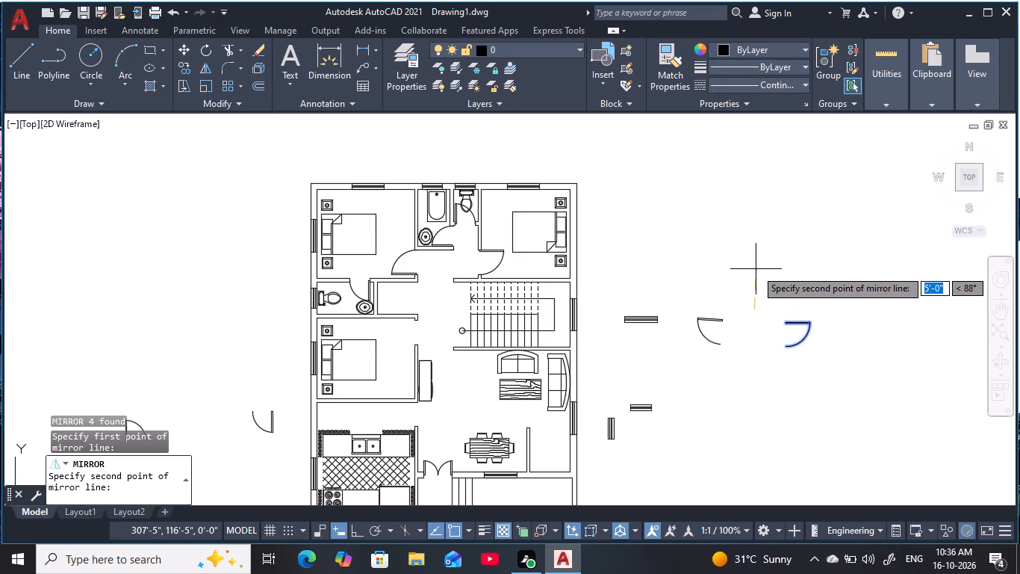
key("F8")
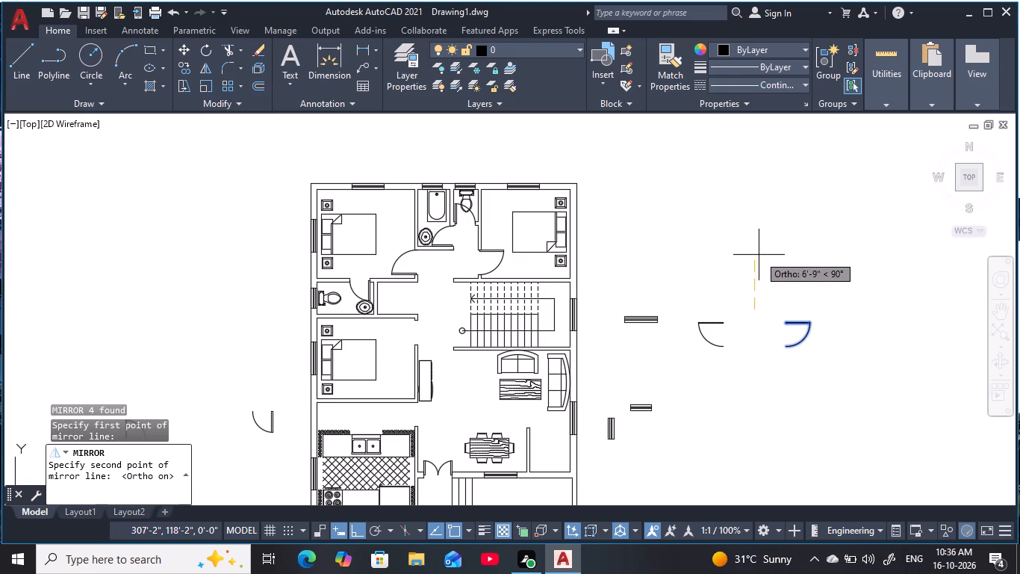
left_click(759, 255)
left_click_drag(782, 306, 759, 255)
key("Escape")
key("Escape")
key("Escape")
Copy the mirrored 3' door by its arc end into the east doorway of the bedroom north of the kitchen.
left_click(743, 360)
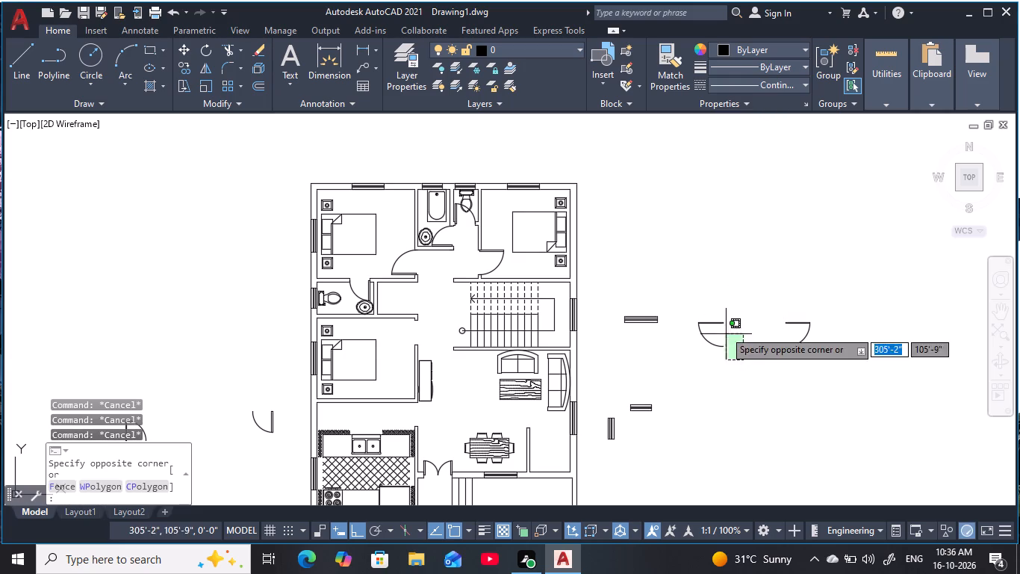
left_click(681, 279)
type("CO")
key("space")
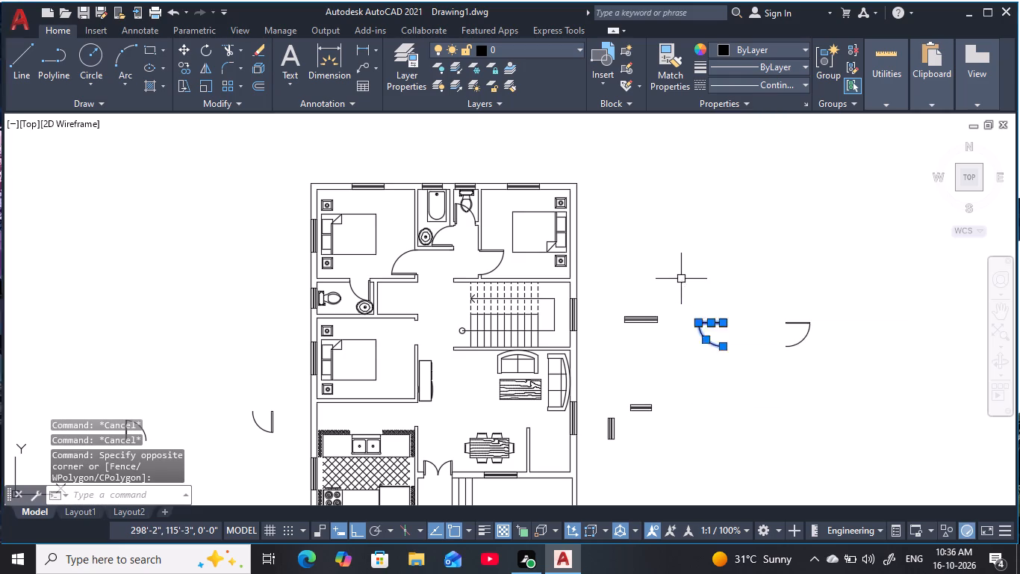
left_click(724, 350)
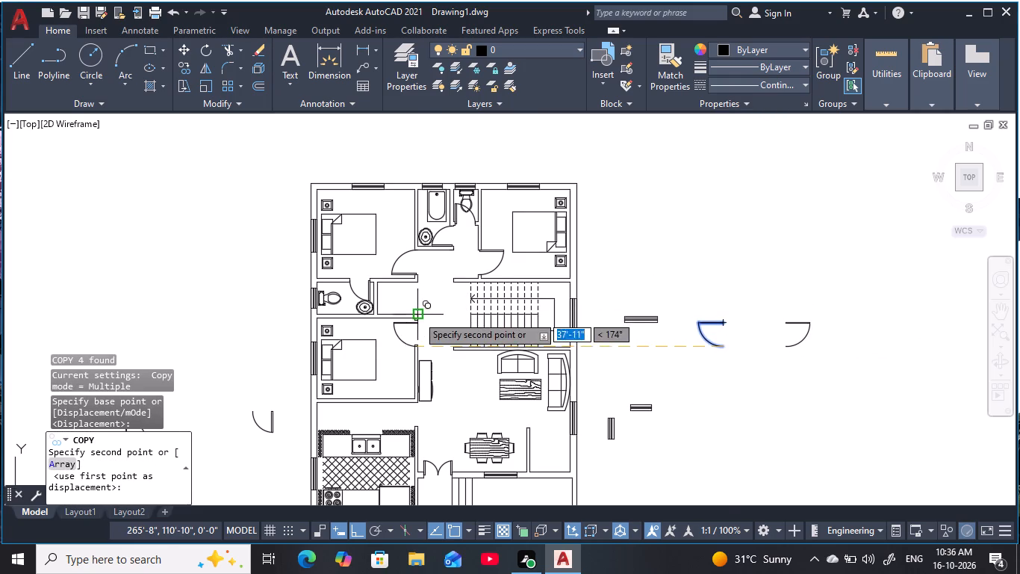
scroll(416, 318, "up", 3)
key("F8")
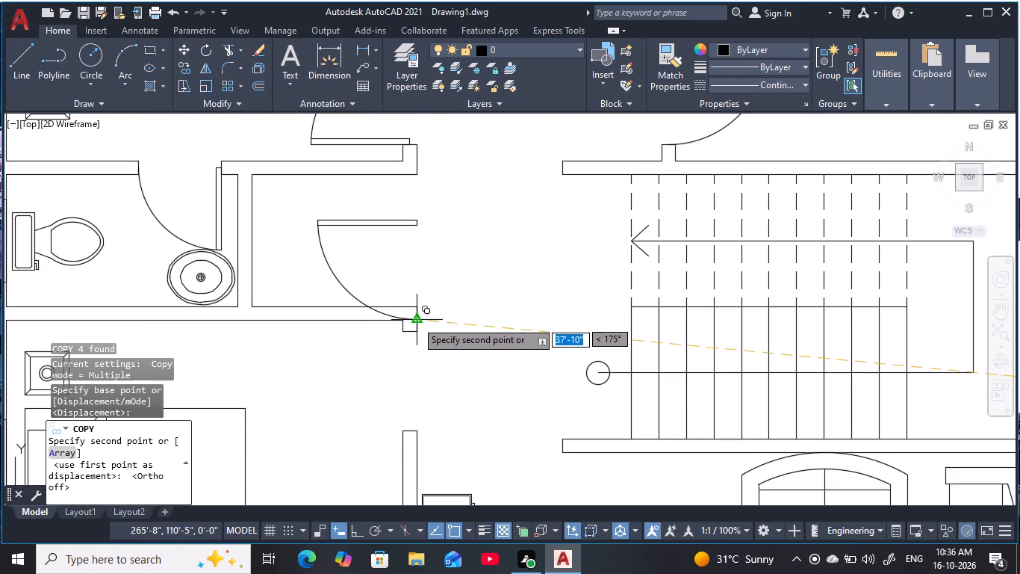
left_click(408, 432)
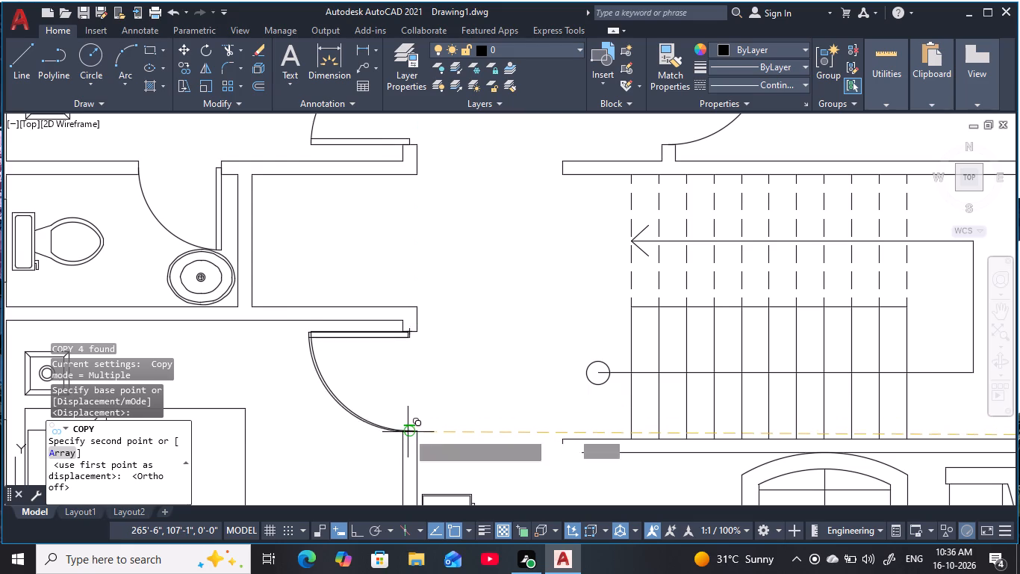
key("Escape")
key("Escape")
key("Escape")
Examine the floor plan for doorways and walls that still need work.
scroll(489, 397, "down", 2)
middle_click_drag(489, 397, 546, 274)
scroll(555, 270, "down", 1)
middle_click_drag(575, 341, 576, 330)
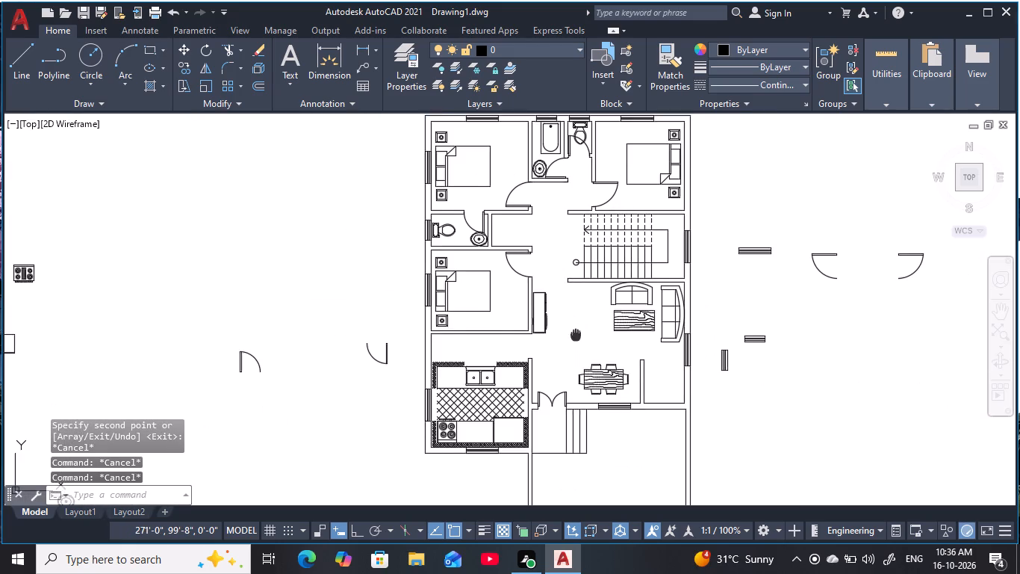
middle_click_drag(576, 330, 589, 273)
middle_click_drag(599, 277, 585, 343)
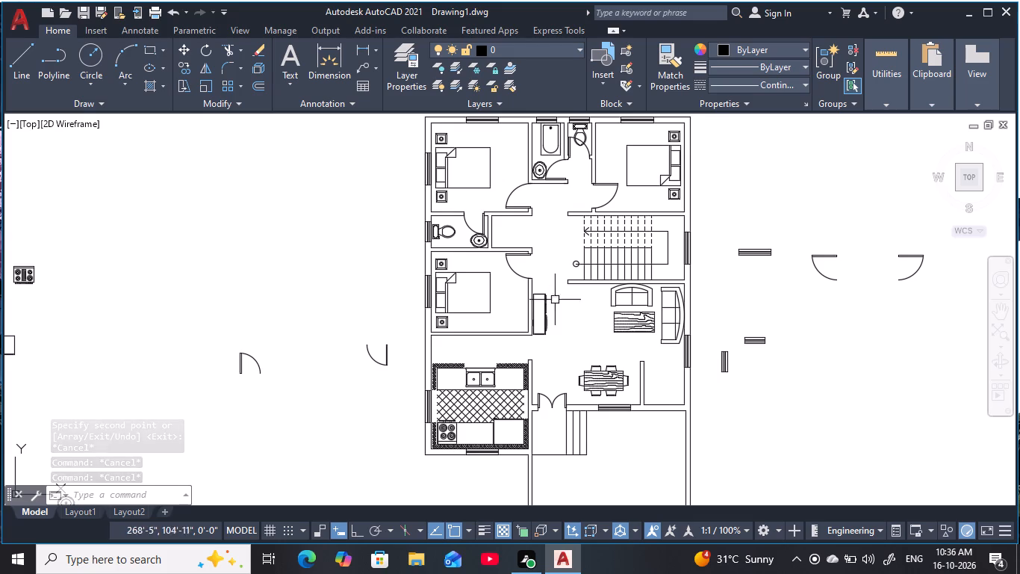
middle_click_drag(514, 253, 523, 294)
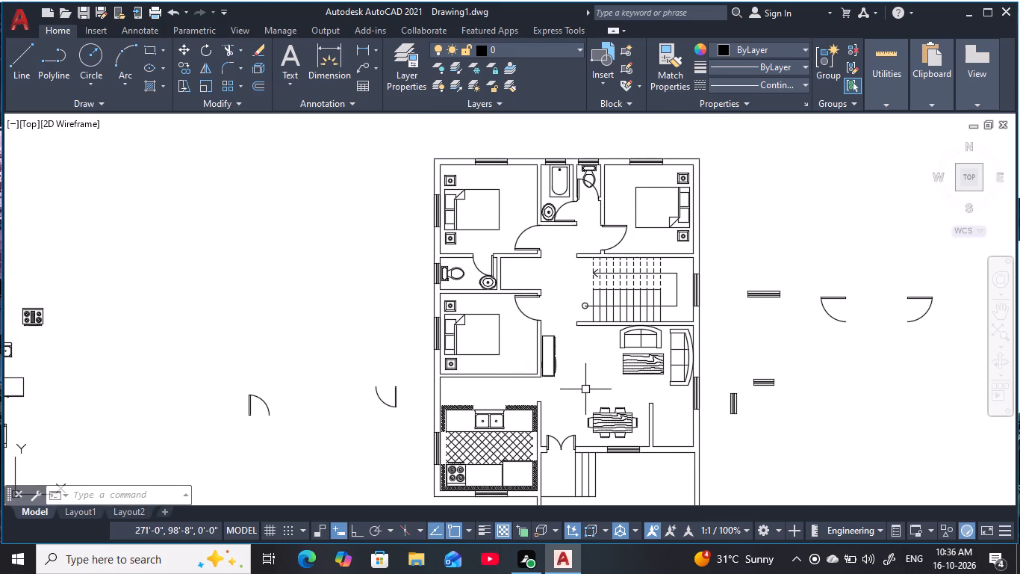
middle_click_drag(586, 389, 607, 353)
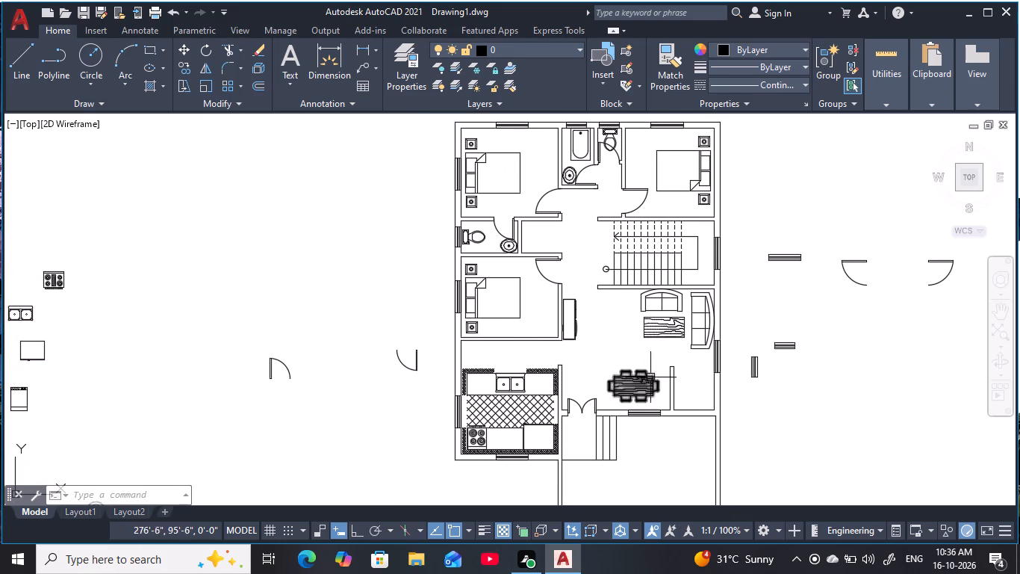
key("Escape")
key("Escape")
key("Escape")
key("Escape")
key("Escape")
key("Escape")
key("Escape")
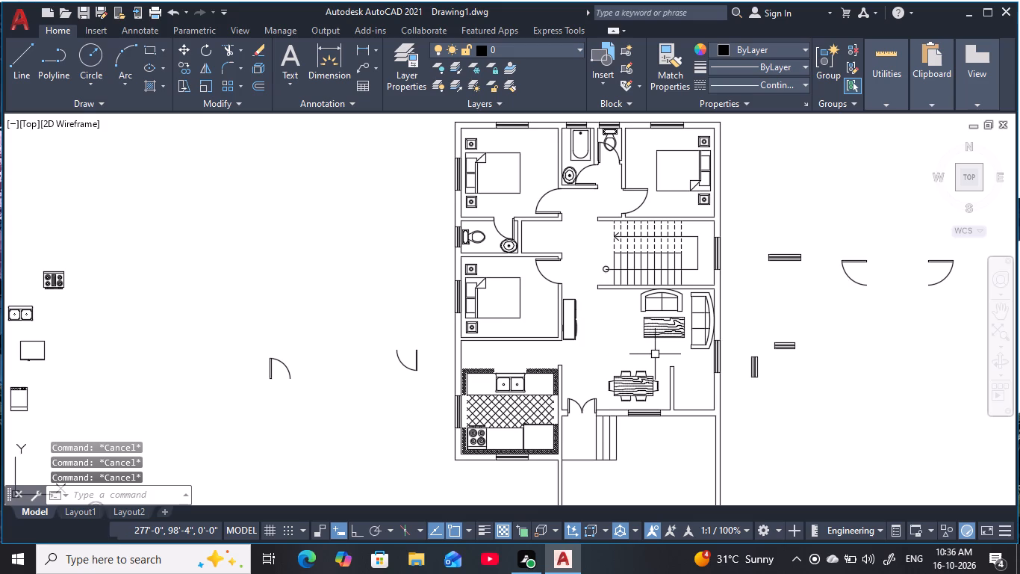
Offset the north end line of the dining-area partition 6" southward into the wall.
middle_click_drag(656, 354, 583, 398)
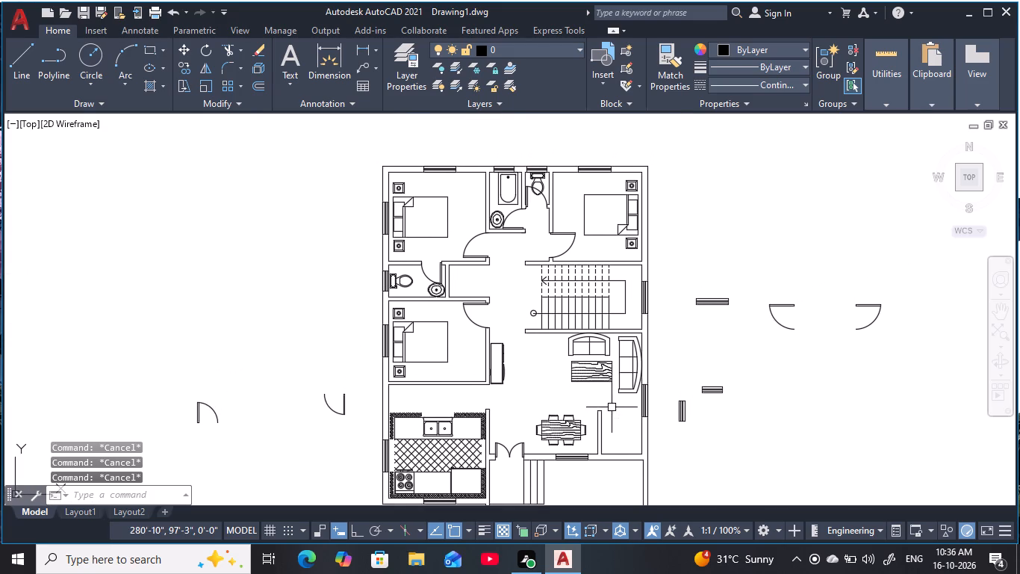
scroll(611, 410, "up", 3)
key("Escape")
key("Escape")
key("Escape")
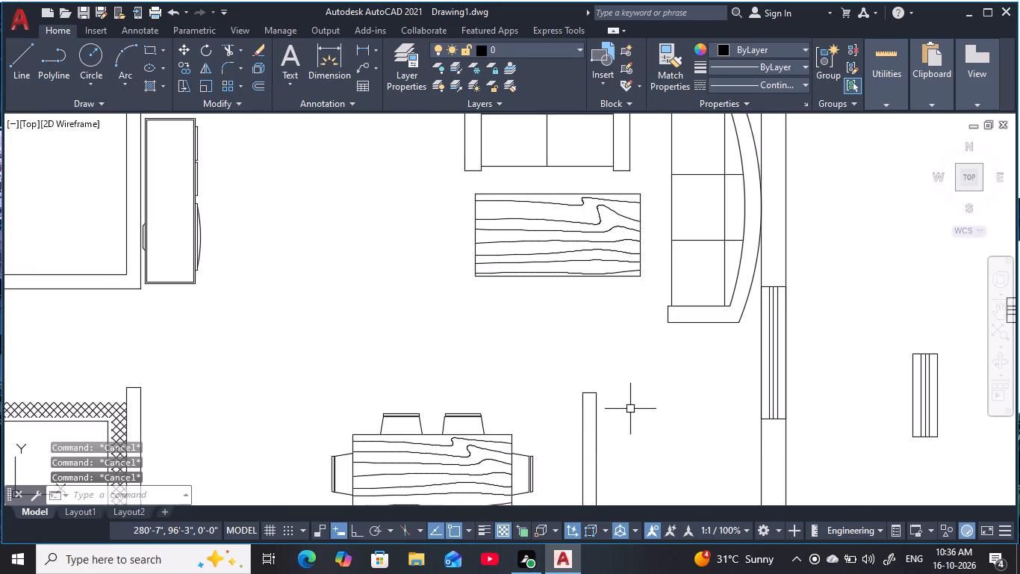
type("O")
key("space")
type("6")
key("space")
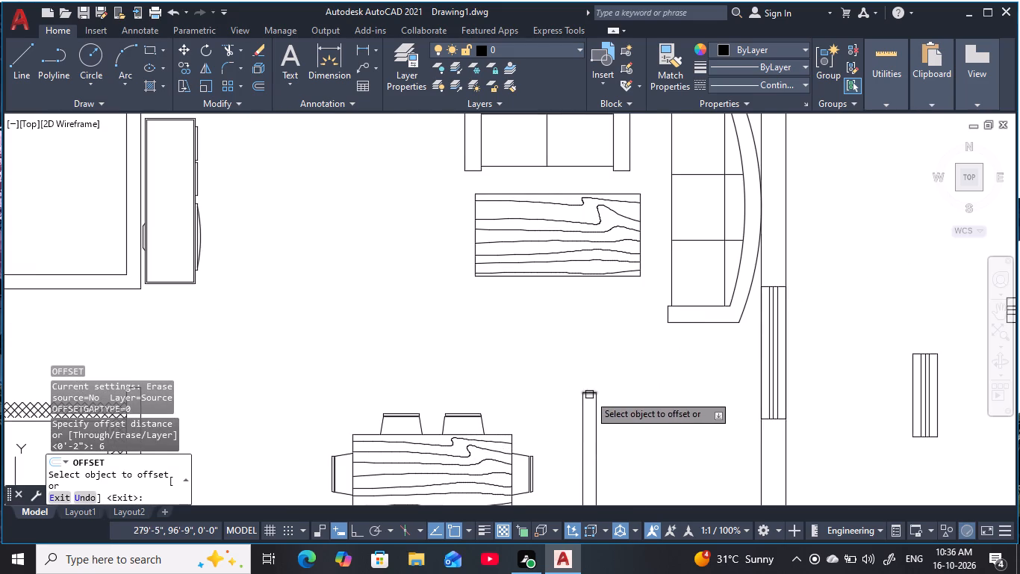
left_click(588, 394)
left_click(585, 445)
key("Escape")
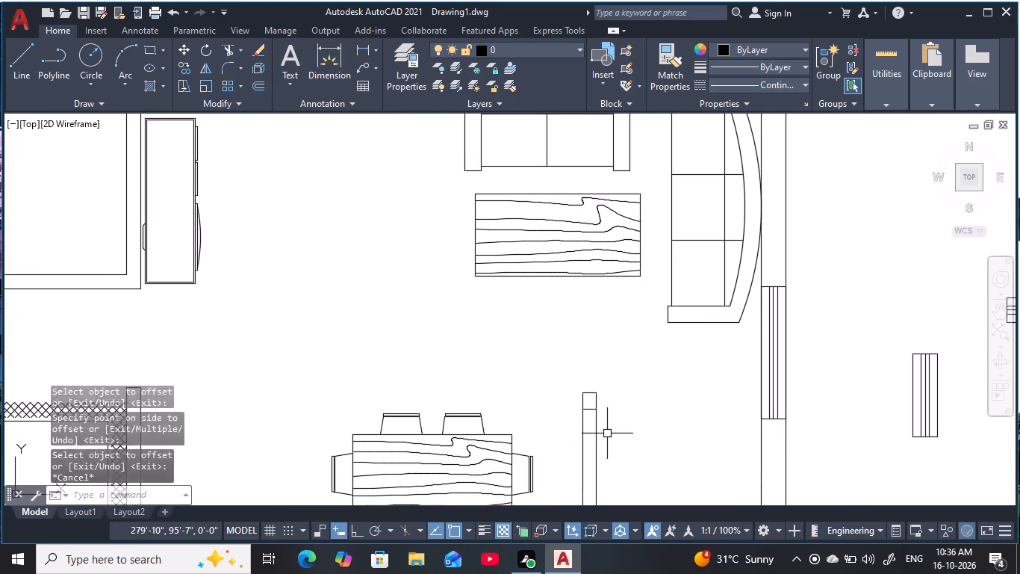
key("Escape")
key("Escape")
key("Escape")
key("Escape")
key("Escape")
key("Escape")
key("Escape")
Offset the east face line of the dining-area partition 6" to the east.
type("O")
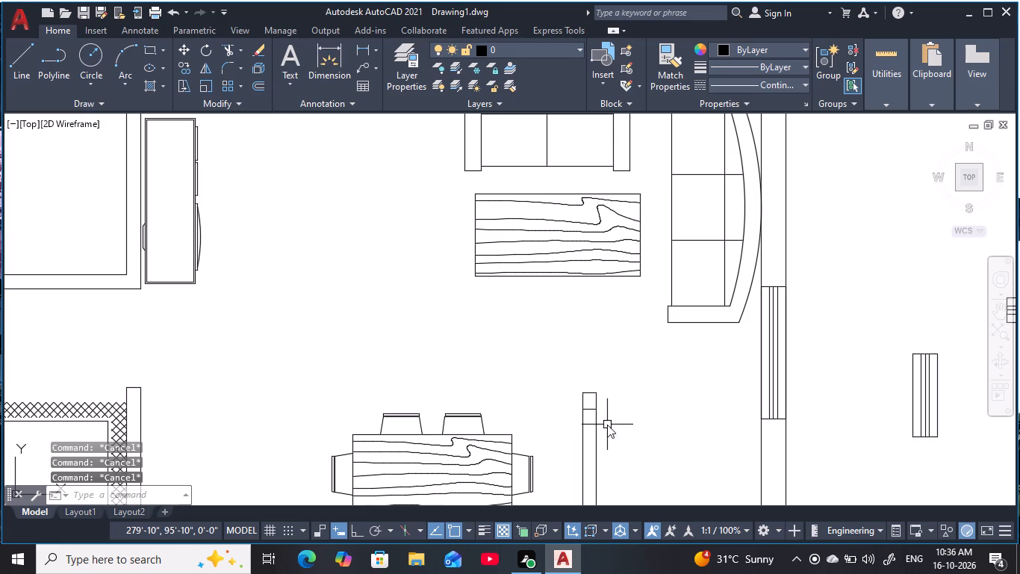
key("space")
type("6")
key("space")
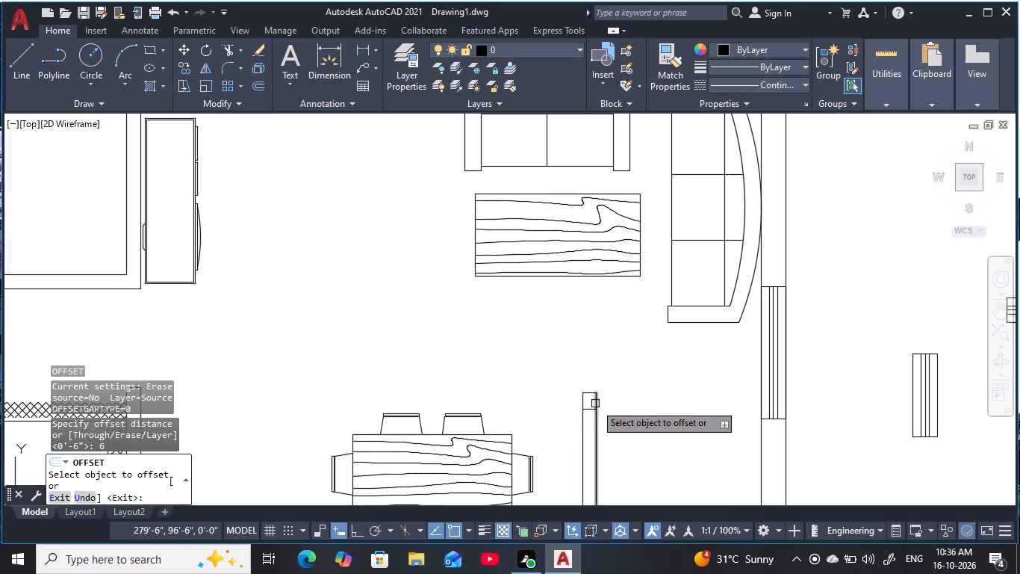
left_click(595, 404)
left_click(639, 408)
key("Escape")
key("Escape")
key("Escape")
key("Escape")
key("Escape")
key("Escape")
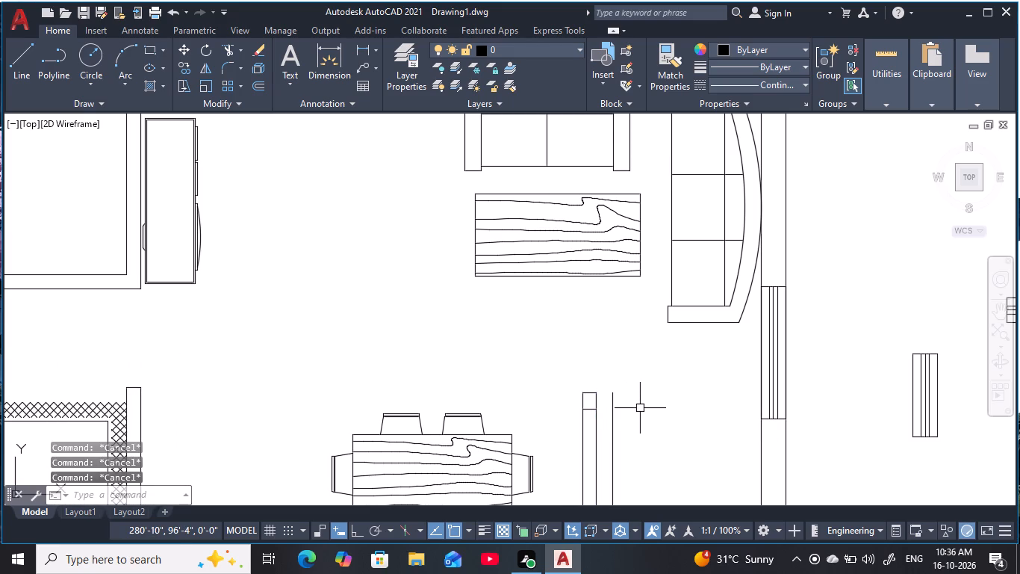
key("Escape")
key("Escape")
key("Escape")
Extend the partition's end line and its offset copy east to the new vertical line.
type("EX")
key("space")
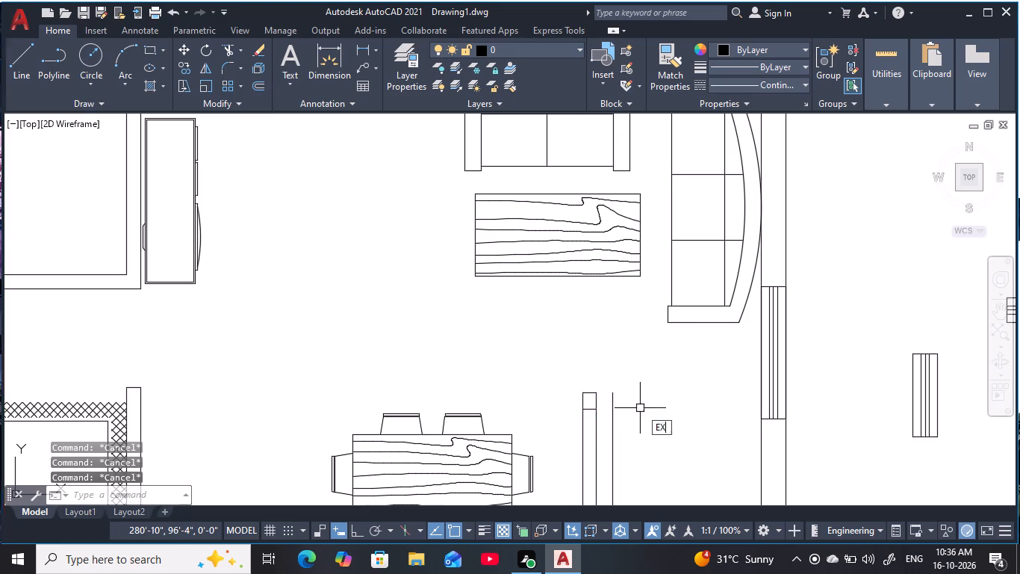
left_click(591, 409)
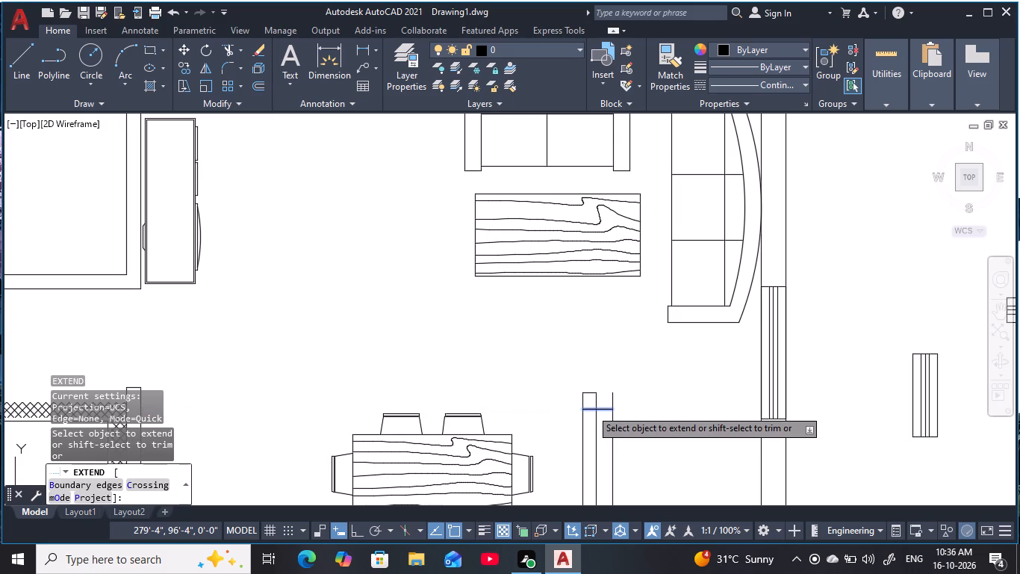
left_click(592, 394)
key("Escape")
key("Escape")
key("Escape")
key("Escape")
key("Escape")
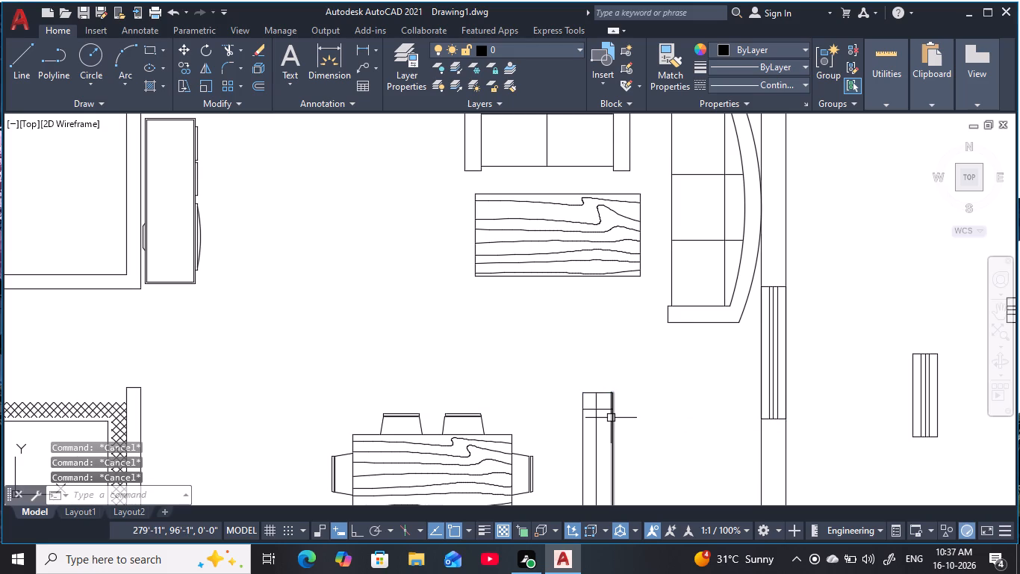
key("Escape")
key("Escape")
Trim the excess vertical line and inner lines at the partition's north end to leave a clean 6" stub.
key("t")
type("R")
key("space")
left_click(610, 443)
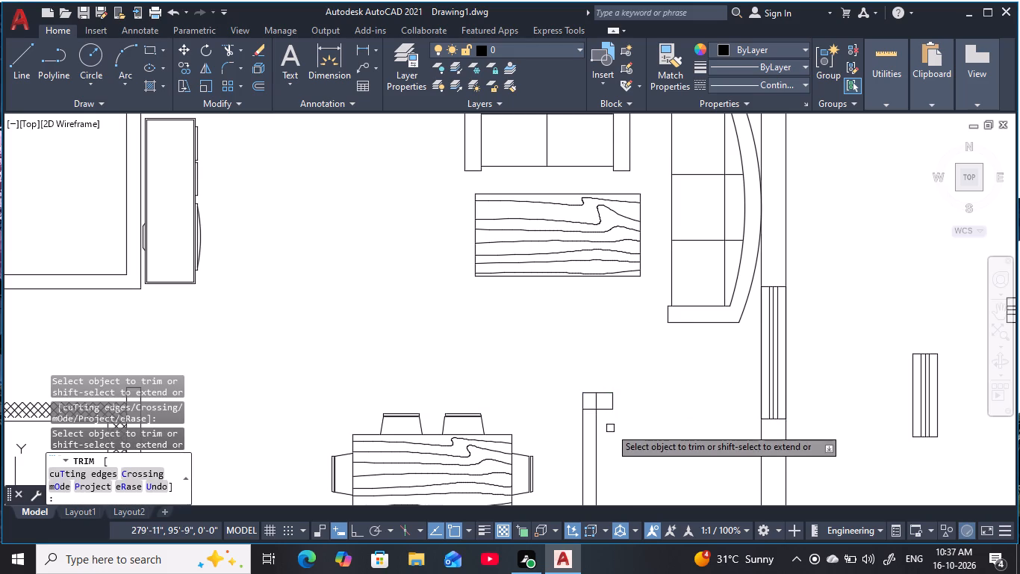
scroll(606, 409, "up", 4)
left_click(562, 387)
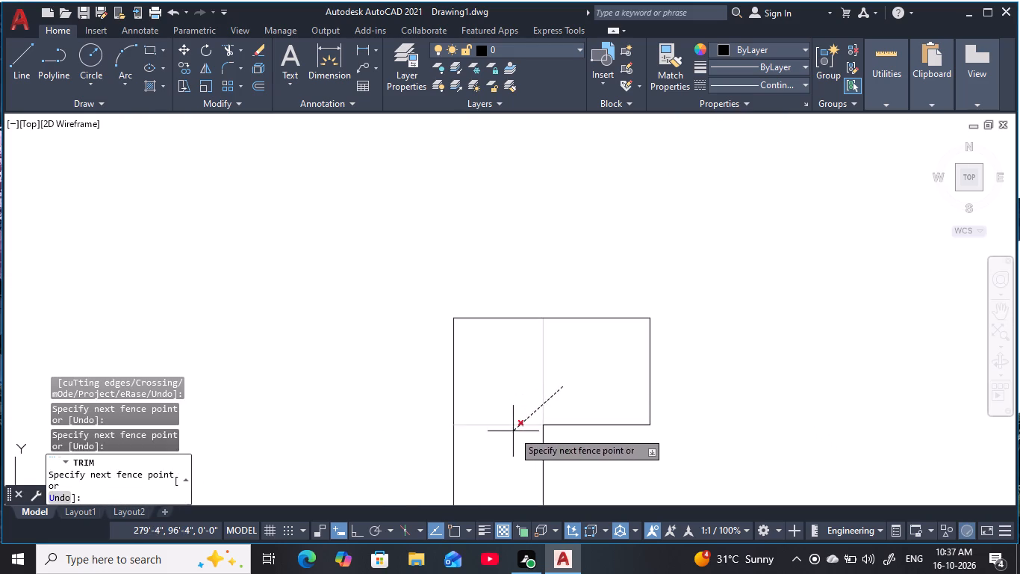
left_click(513, 433)
scroll(548, 415, "down", 5)
scroll(615, 445, "down", 1)
middle_click_drag(616, 445, 626, 407)
key("Escape")
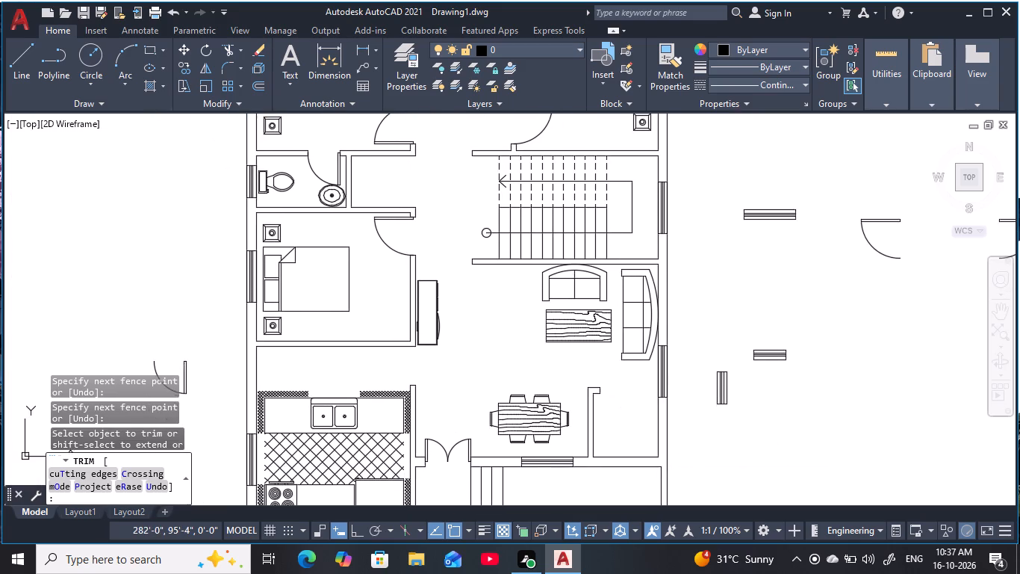
key("Escape")
key("Escape")
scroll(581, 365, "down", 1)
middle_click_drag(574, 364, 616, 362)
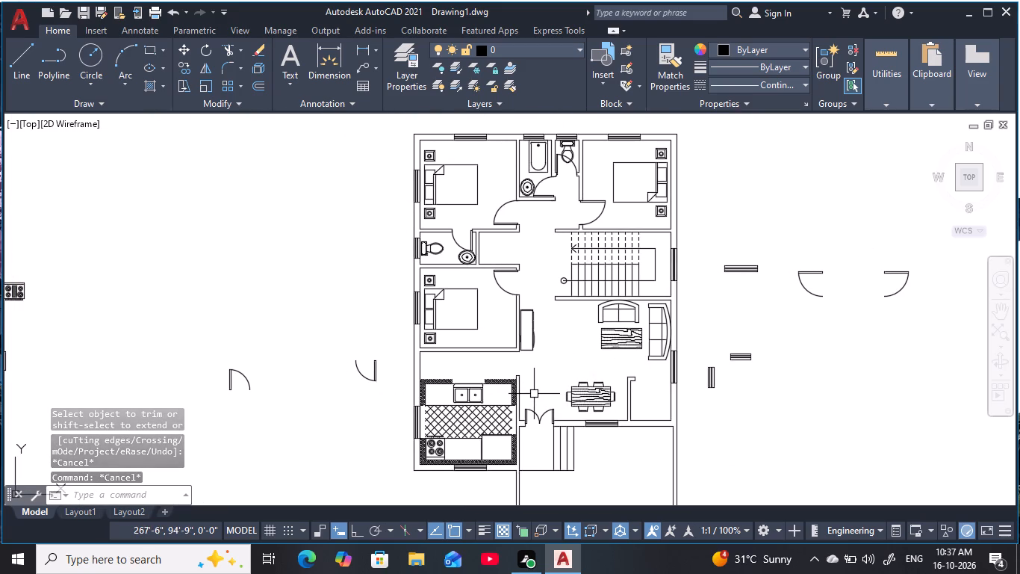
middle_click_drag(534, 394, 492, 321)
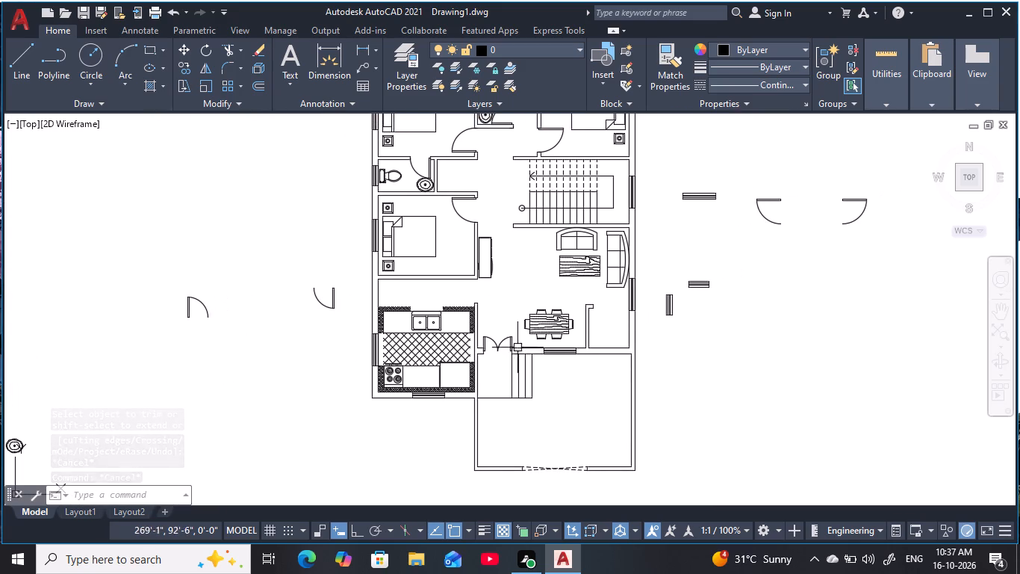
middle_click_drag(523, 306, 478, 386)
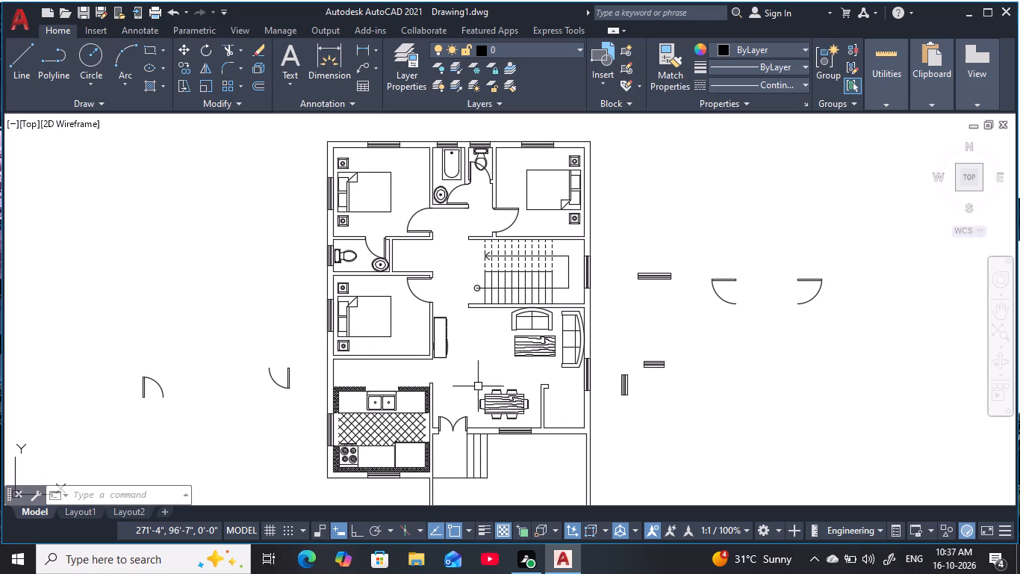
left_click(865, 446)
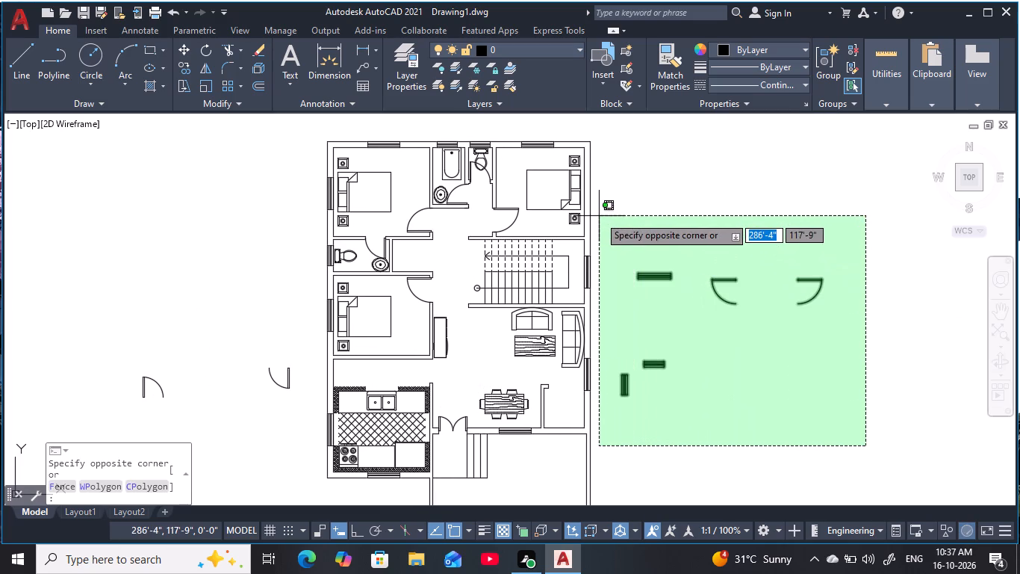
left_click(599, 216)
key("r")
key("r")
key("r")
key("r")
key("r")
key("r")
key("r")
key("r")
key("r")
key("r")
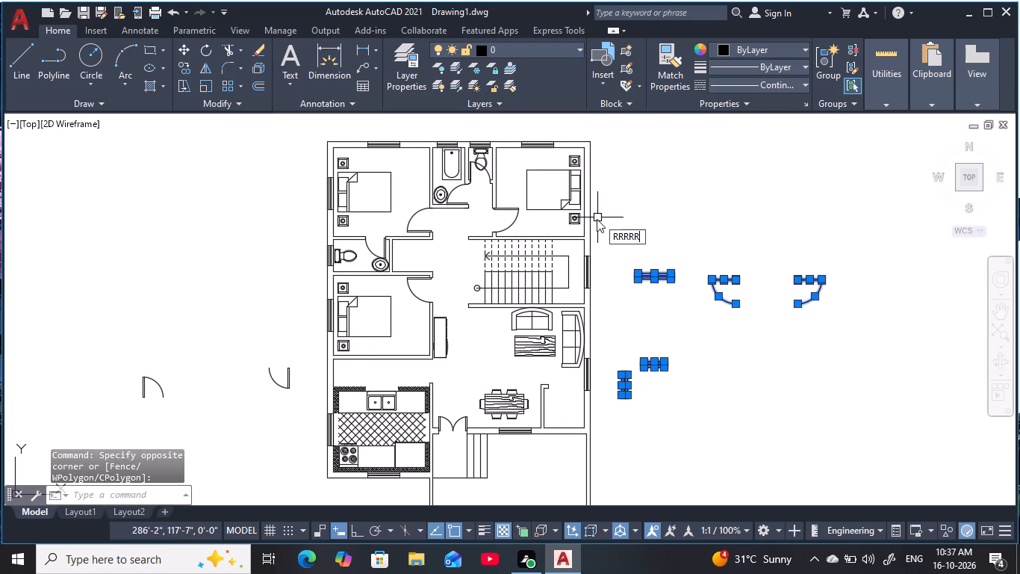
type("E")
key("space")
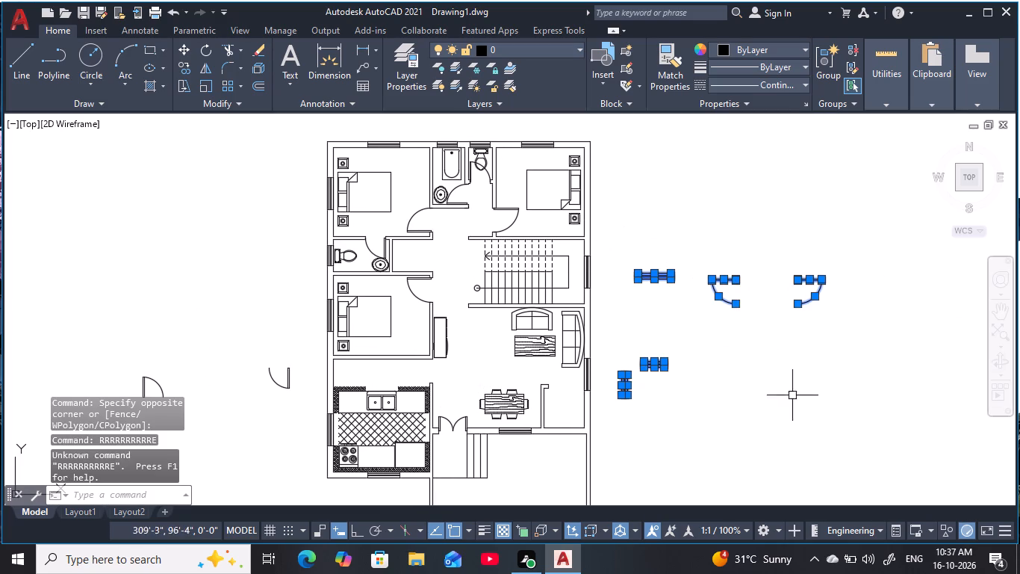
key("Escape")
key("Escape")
Erase the three spare windows and two spare doors lying east of the house plan.
left_click(871, 483)
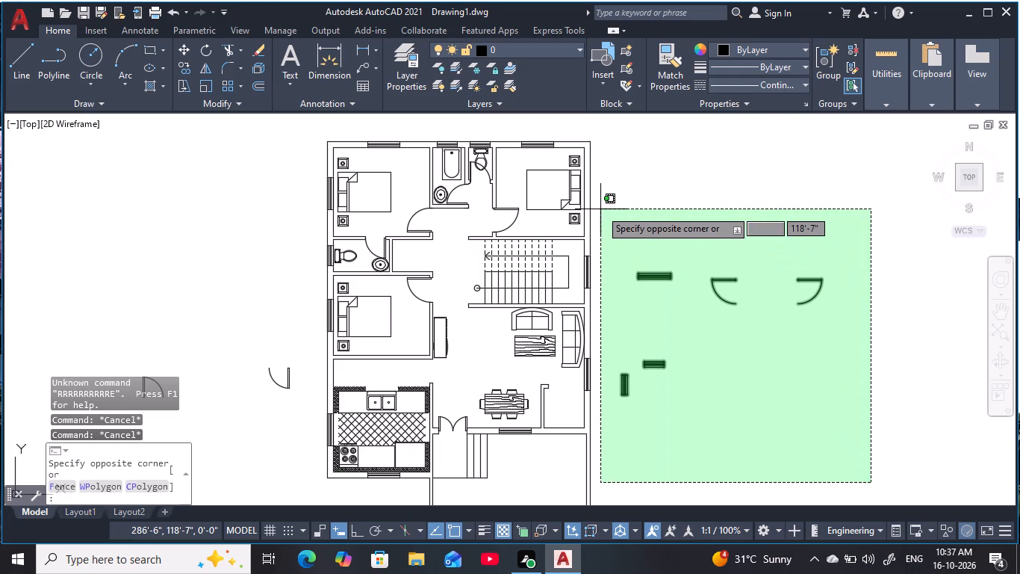
left_click(602, 210)
type("E")
key("space")
key("Escape")
Erase the two spare doors lying just west of the house plan.
scroll(473, 345, "down", 2)
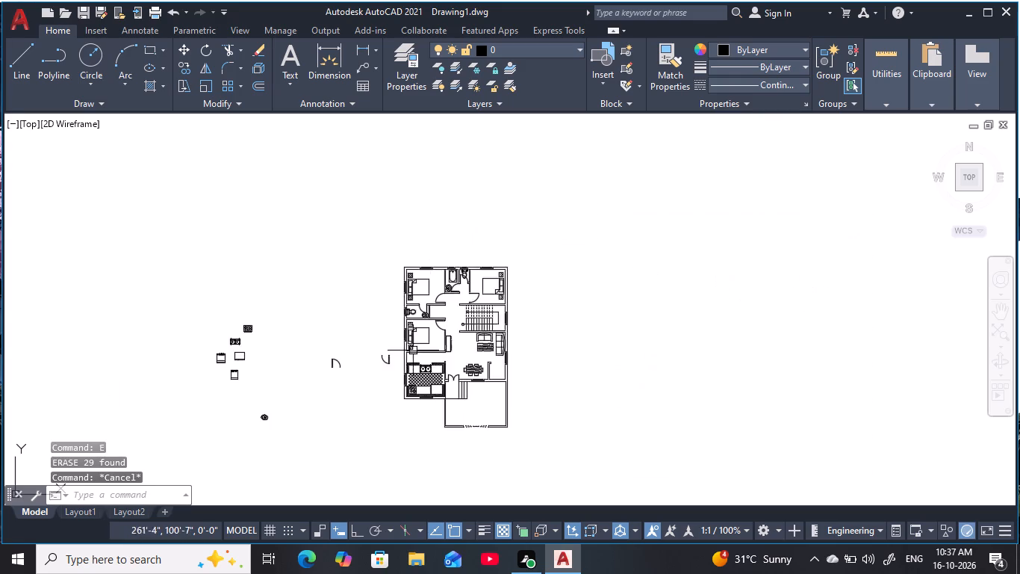
middle_click_drag(385, 350, 604, 345)
key("Escape")
key("Escape")
scroll(615, 376, "up", 2)
left_click(612, 355)
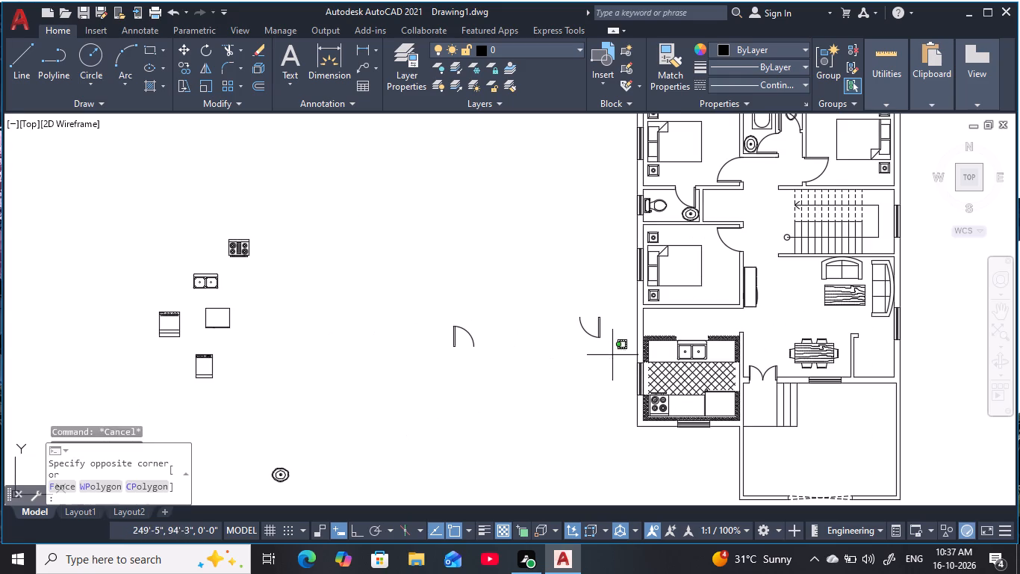
left_click(324, 271)
type("E")
key("space")
key("Escape")
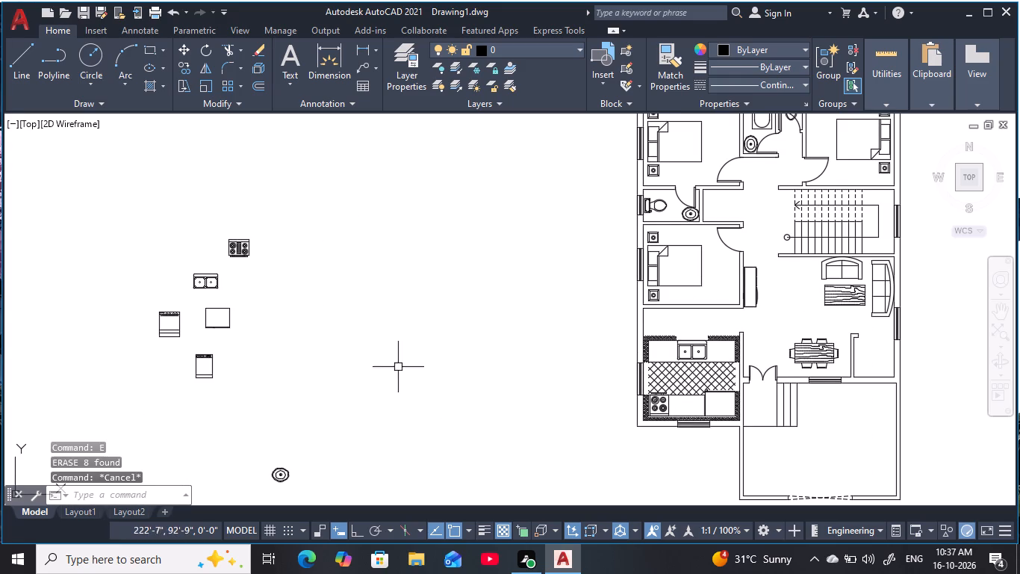
Erase the spare kitchen fixtures and the washbasin symbol lying far west of the house plan.
middle_click_drag(402, 367, 601, 298)
left_click_drag(592, 457, 579, 436)
key("space")
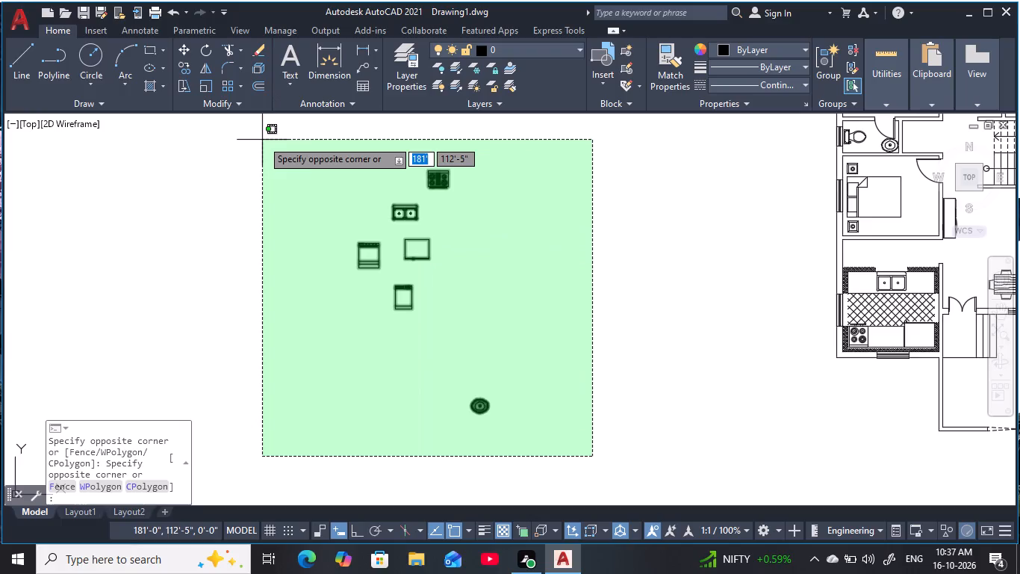
left_click(327, 167)
key("space")
Examine the bedroom, bathroom and toilet doors in the northern part of the plan for fit.
scroll(511, 208, "down", 2)
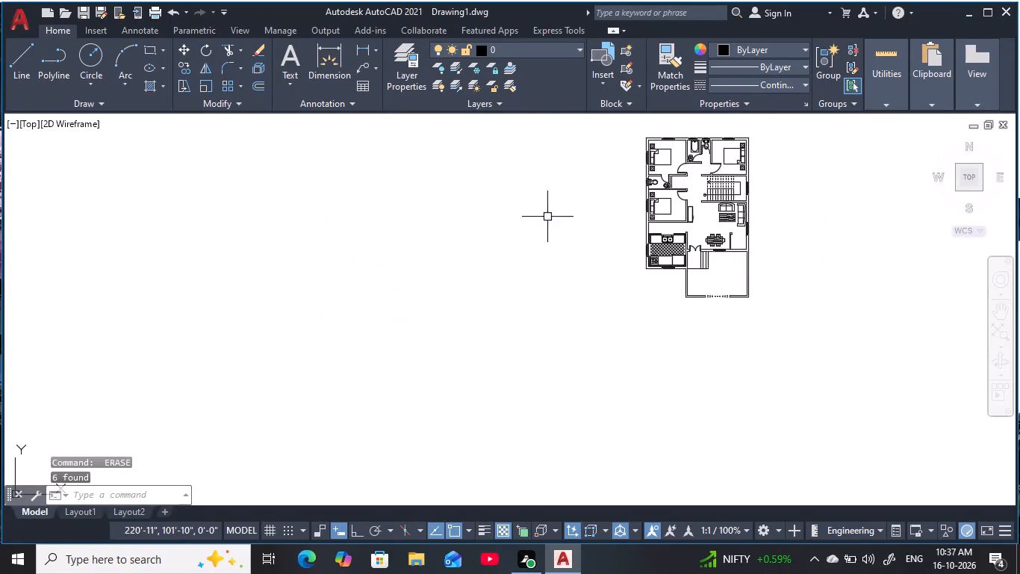
middle_click_drag(547, 217, 363, 315)
scroll(560, 285, "up", 2)
middle_click_drag(484, 266, 617, 269)
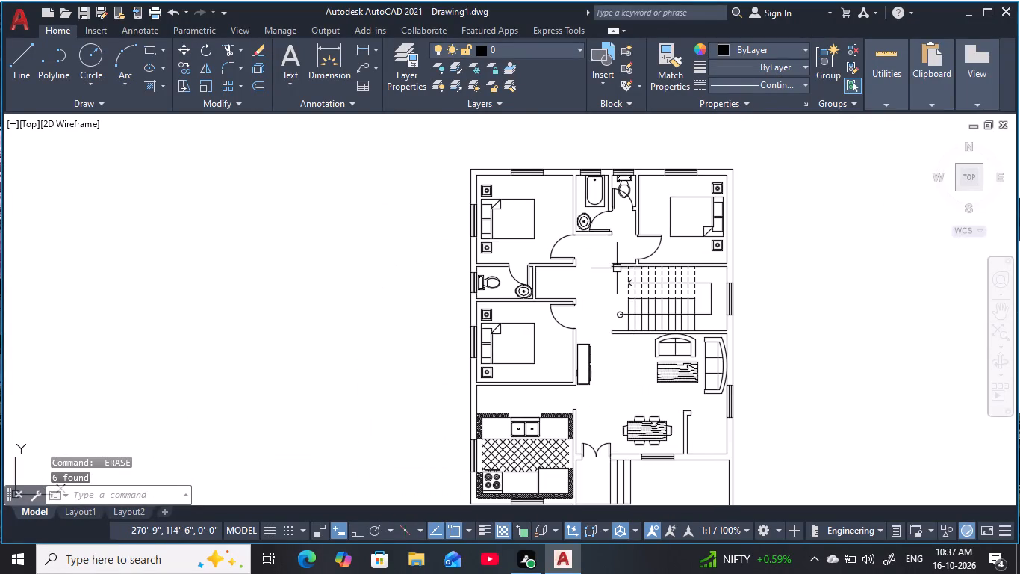
middle_click_drag(618, 245, 595, 259)
scroll(590, 250, "up", 1)
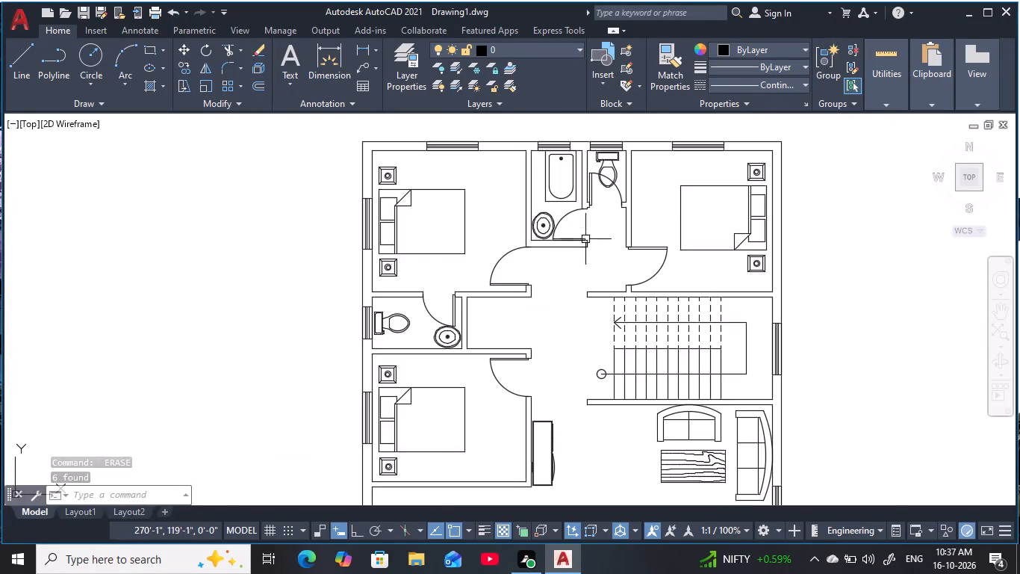
scroll(593, 226, "up", 1)
middle_click_drag(594, 230, 587, 303)
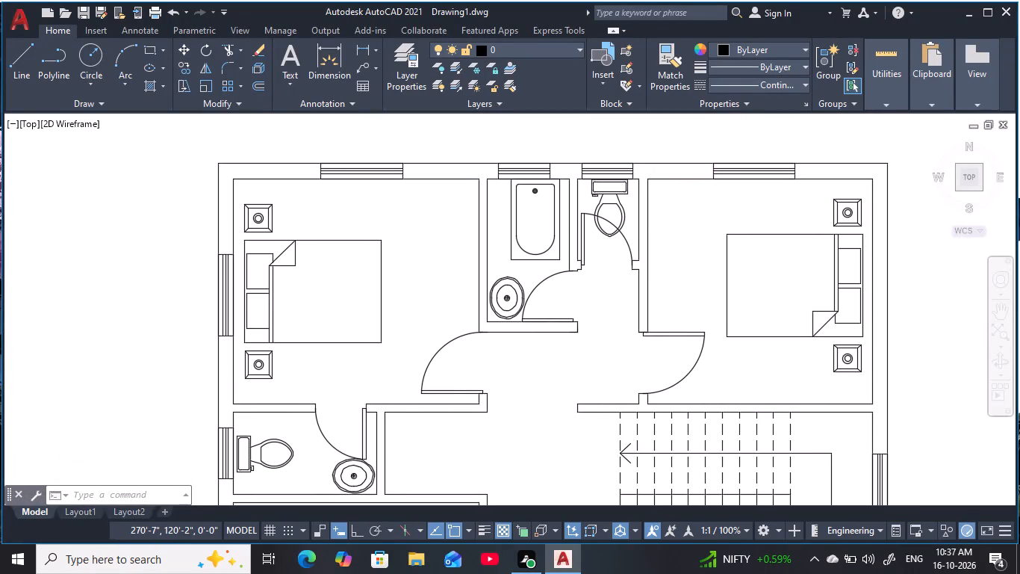
scroll(587, 301, "down", 2)
middle_click_drag(581, 281, 580, 265)
scroll(583, 263, "up", 3)
middle_click_drag(592, 256, 574, 281)
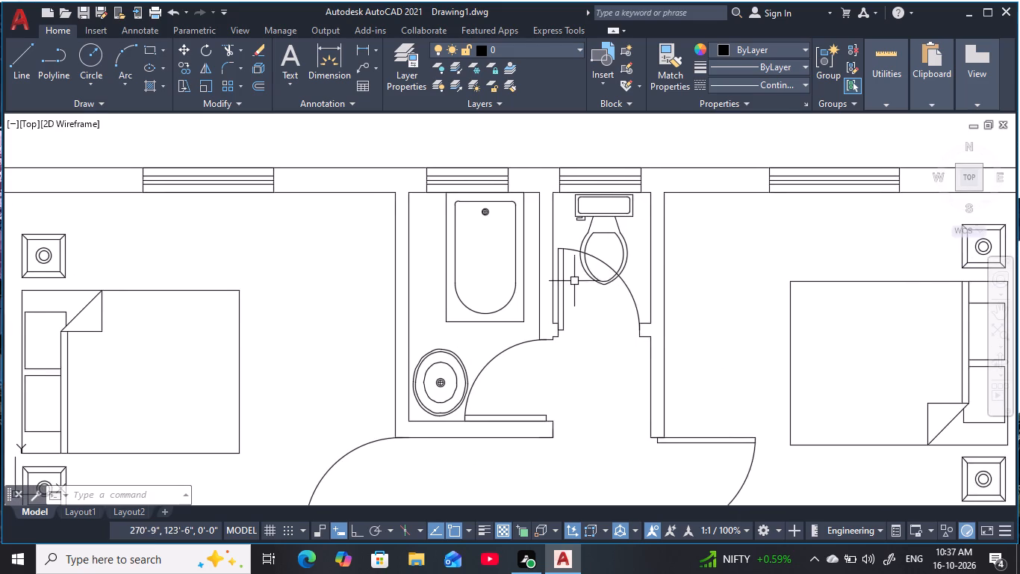
scroll(574, 278, "up", 1)
middle_click_drag(570, 271, 556, 261)
scroll(556, 261, "up", 1)
scroll(553, 270, "down", 1)
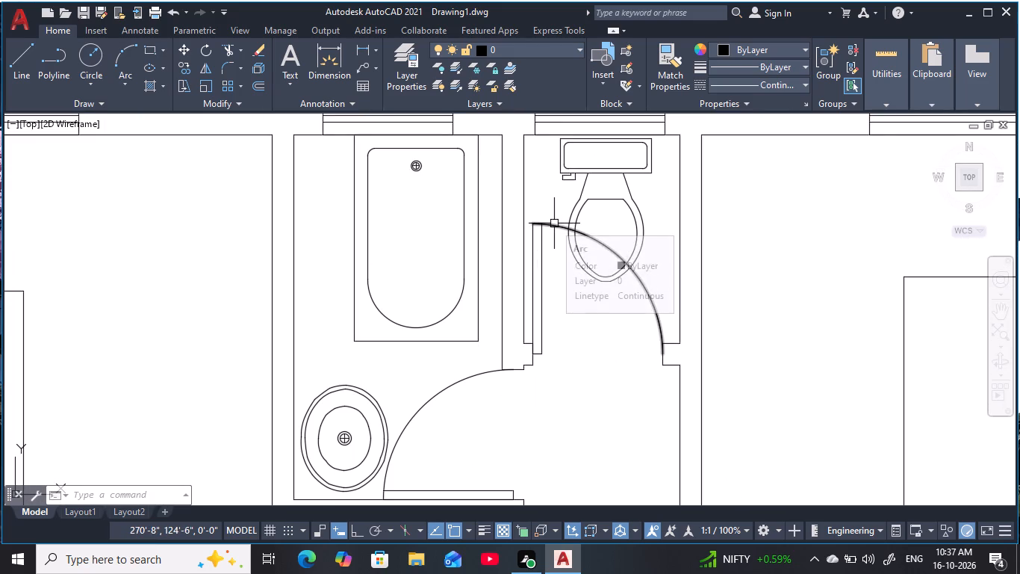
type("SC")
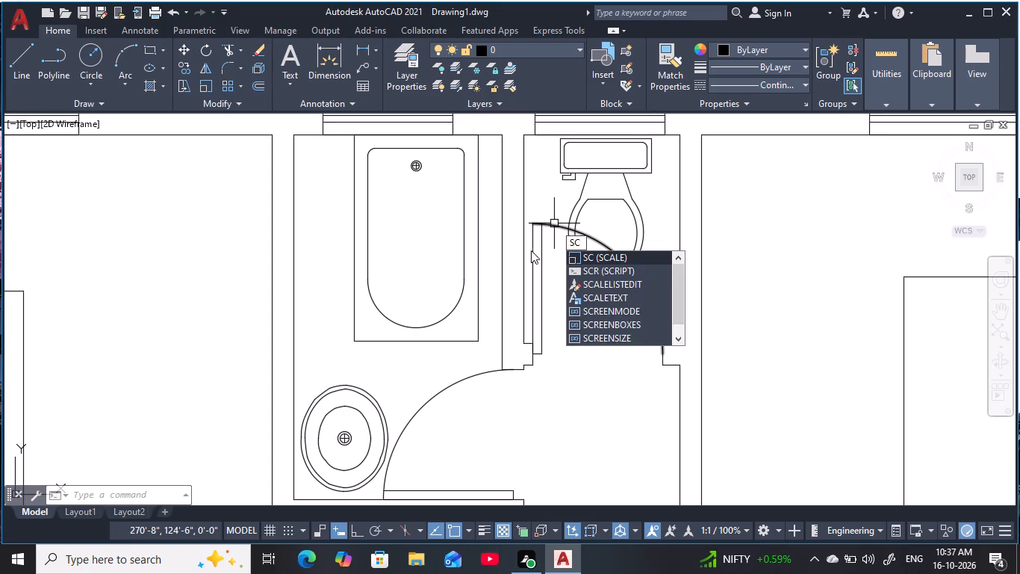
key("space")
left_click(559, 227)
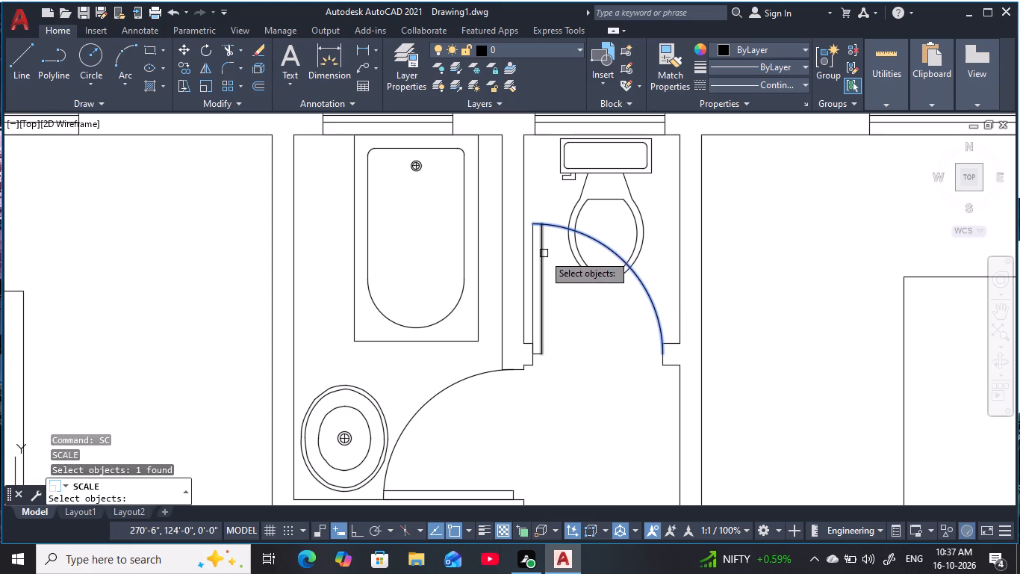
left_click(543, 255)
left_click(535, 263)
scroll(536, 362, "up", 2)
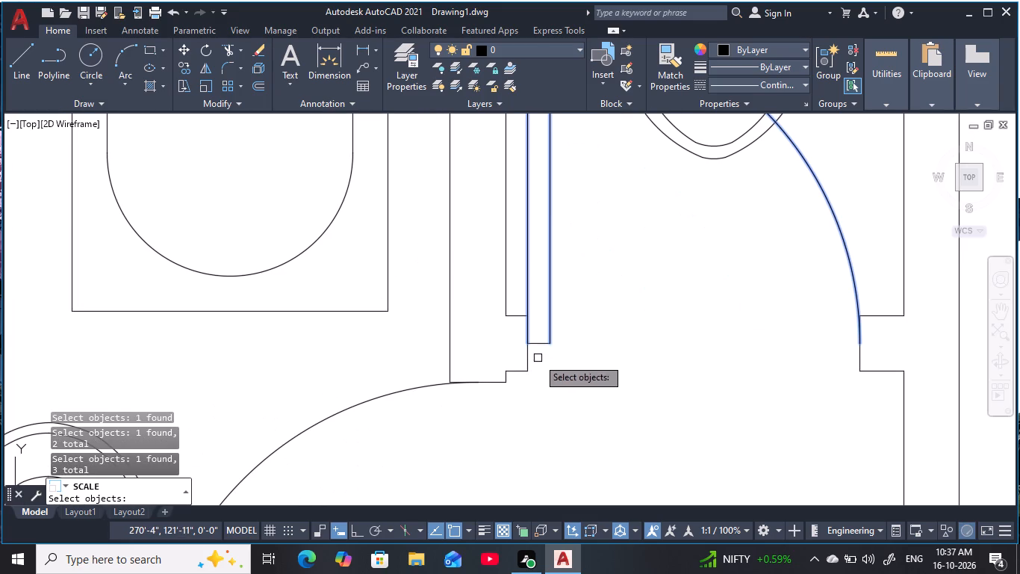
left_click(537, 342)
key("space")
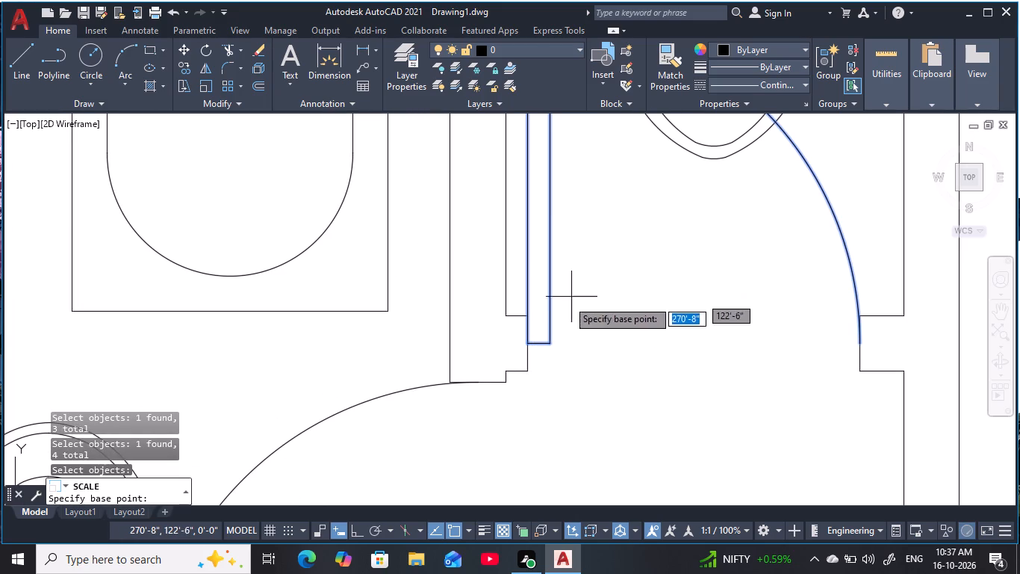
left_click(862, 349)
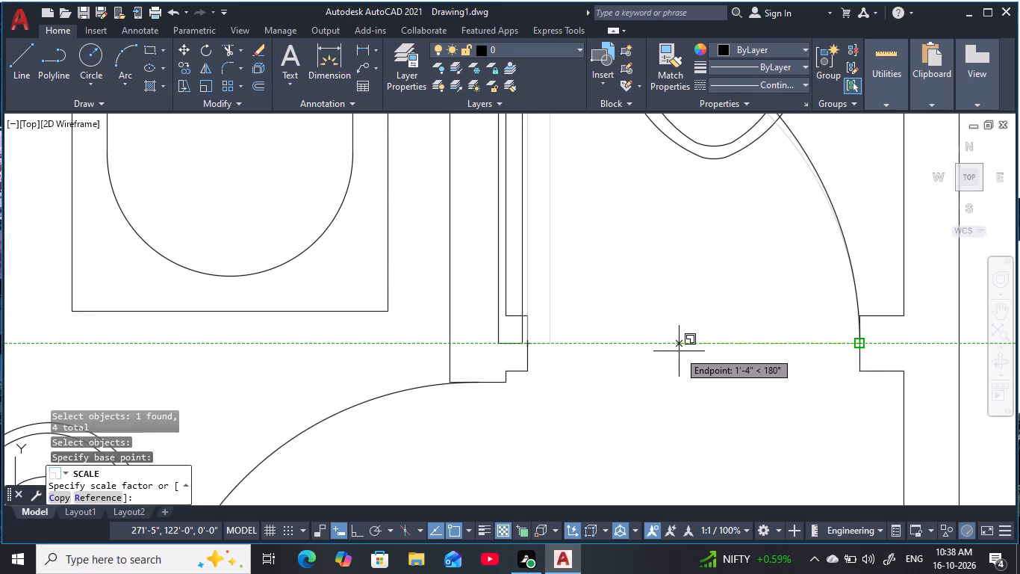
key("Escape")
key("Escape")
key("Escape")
Examine the whole floor plan, from the northern bedrooms past the stairs and kitchen to the room at the southern end.
scroll(679, 345, "down", 3)
middle_click_drag(678, 345, 647, 377)
key("Escape")
key("Escape")
scroll(651, 376, "down", 2)
middle_click_drag(649, 377, 677, 221)
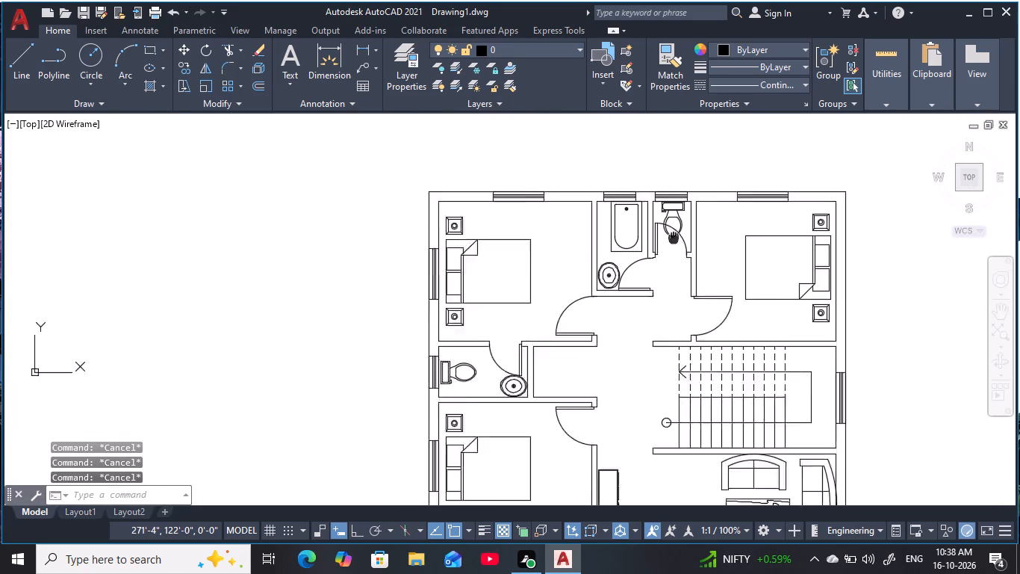
middle_click_drag(677, 221, 685, 187)
scroll(674, 229, "down", 1)
middle_click_drag(674, 233, 686, 221)
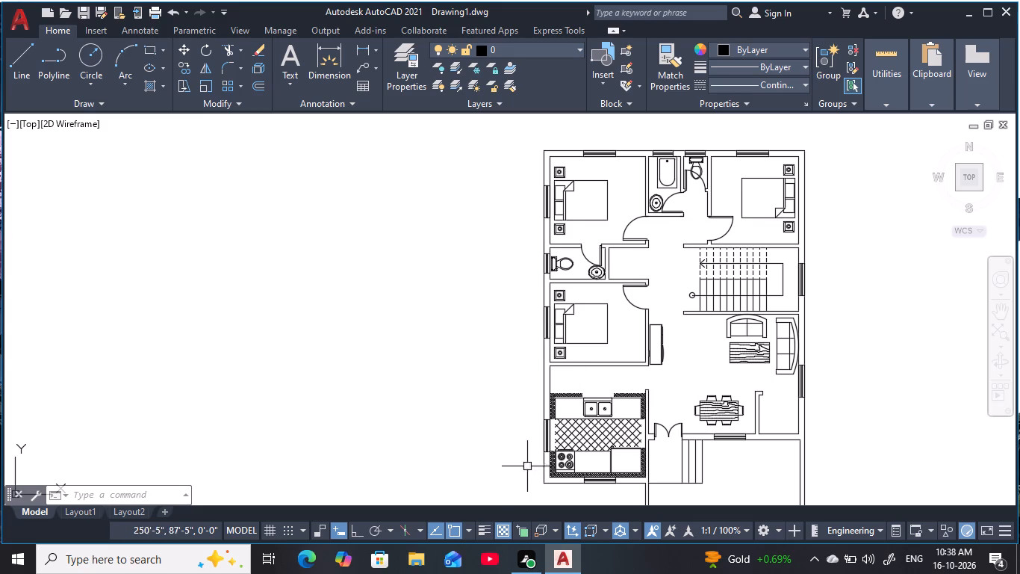
middle_click_drag(696, 364, 620, 228)
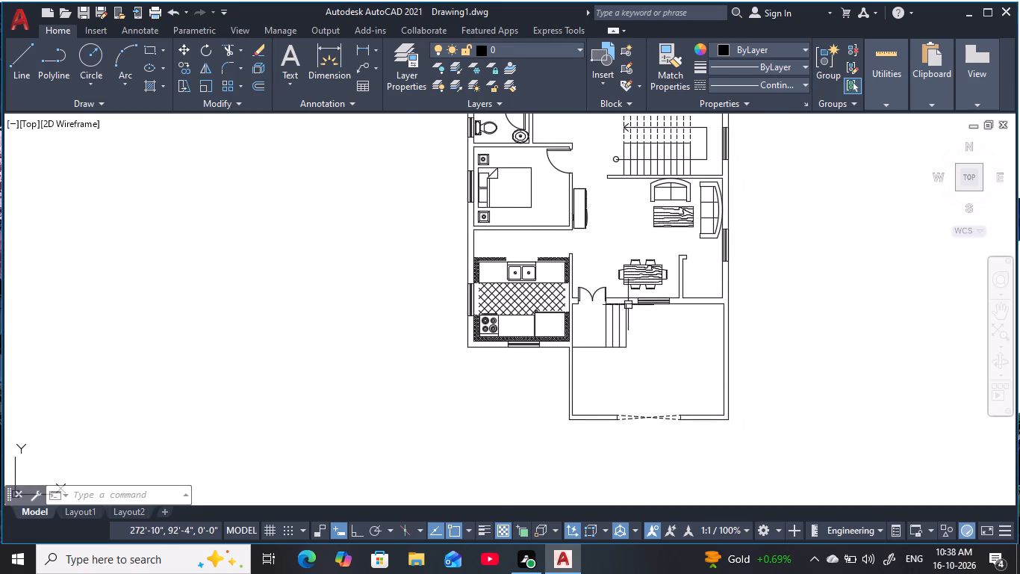
scroll(629, 318, "up", 2)
middle_click_drag(629, 318, 641, 285)
key("Escape")
key("Escape")
key("Escape")
scroll(619, 291, "down", 2)
key("Escape")
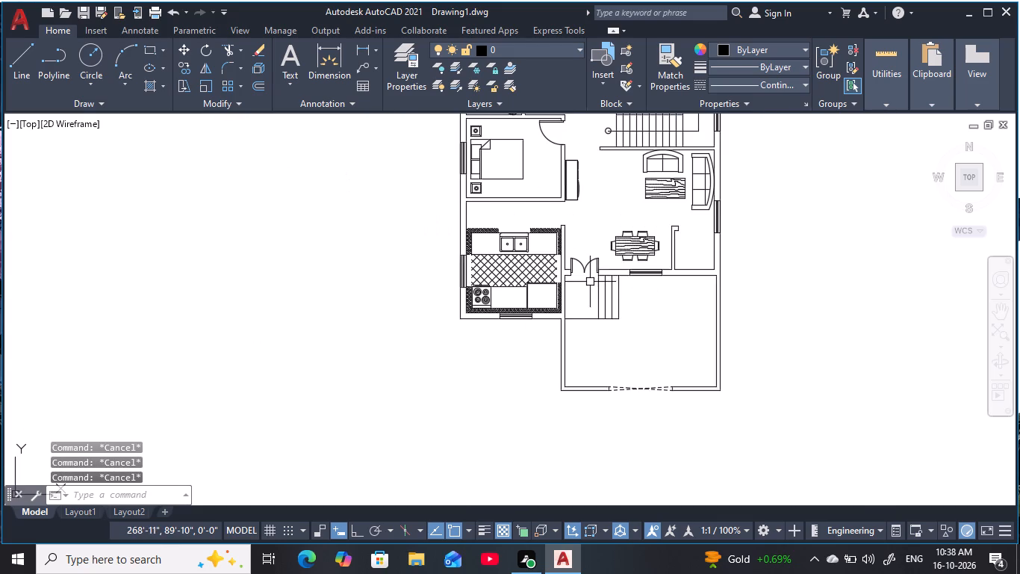
middle_click_drag(593, 294, 594, 327)
scroll(603, 265, "up", 2)
middle_click_drag(603, 265, 615, 324)
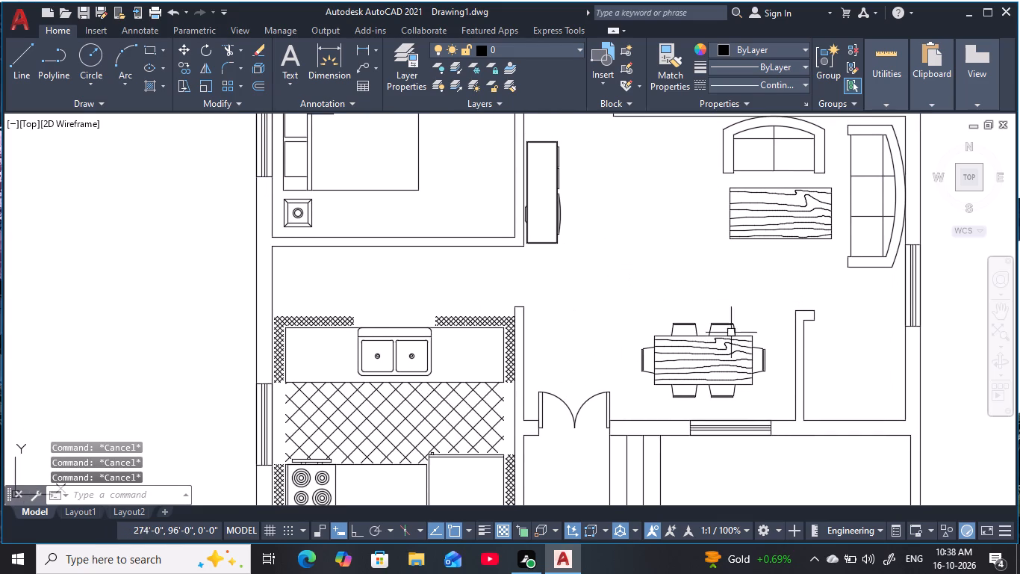
key("Escape")
key("Escape")
key("Escape")
scroll(746, 300, "down", 1)
middle_click_drag(733, 291, 737, 389)
middle_click_drag(661, 253, 665, 266)
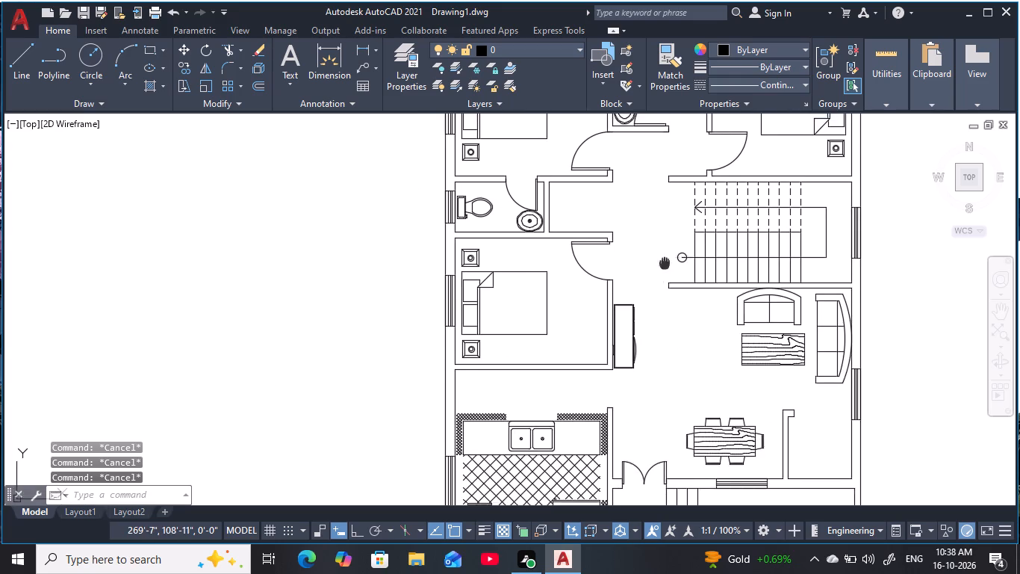
middle_click_drag(665, 266, 688, 355)
scroll(591, 299, "up", 1)
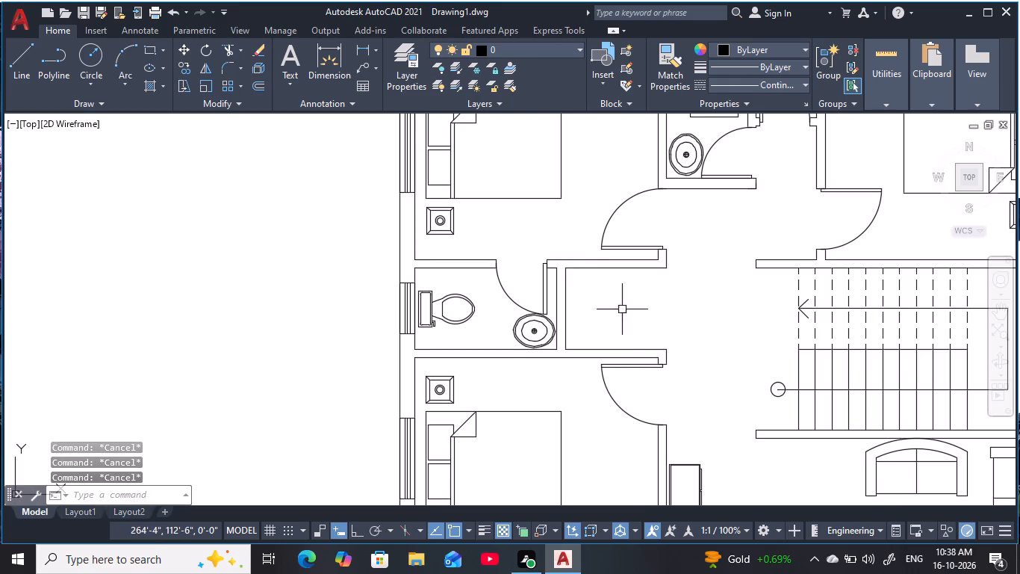
middle_click_drag(556, 245, 577, 327)
scroll(577, 328, "down", 1)
middle_click_drag(575, 327, 479, 297)
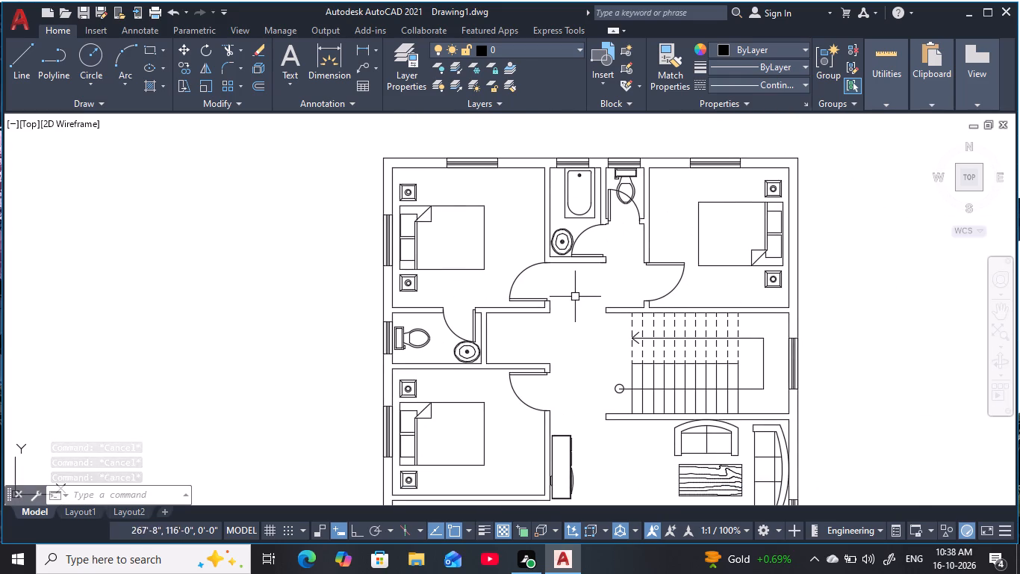
scroll(432, 292, "up", 1)
middle_click_drag(432, 292, 437, 307)
scroll(437, 317, "down", 1)
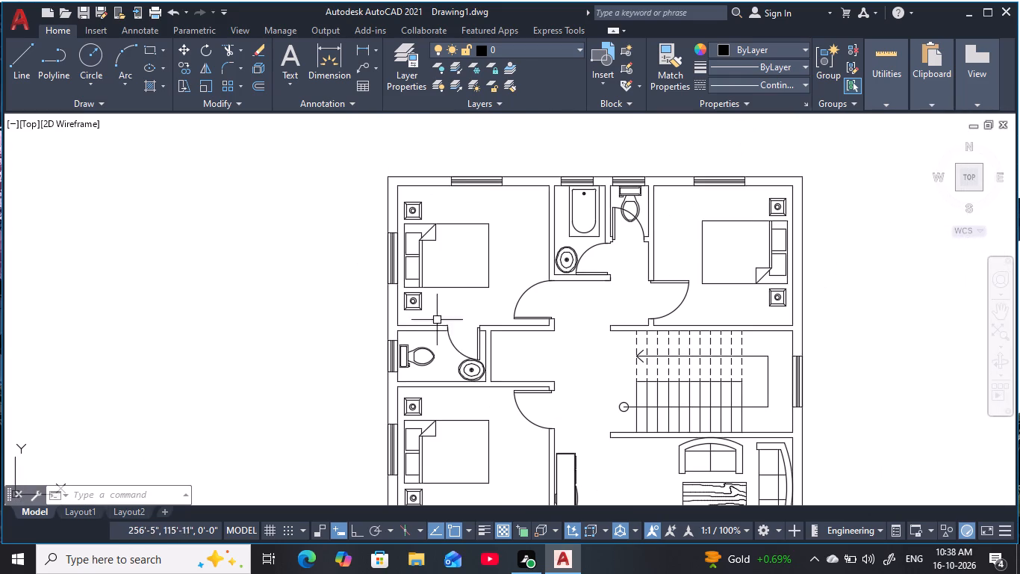
middle_click_drag(579, 389, 578, 256)
middle_click_drag(639, 395, 656, 280)
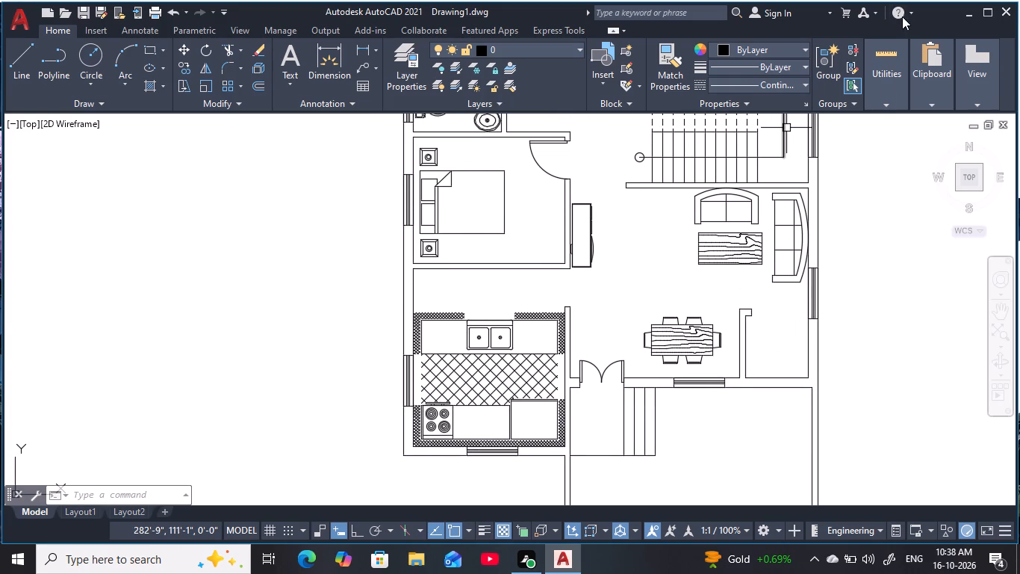
key("Escape")
key("Escape")
key("Escape")
middle_click_drag(700, 319, 706, 299)
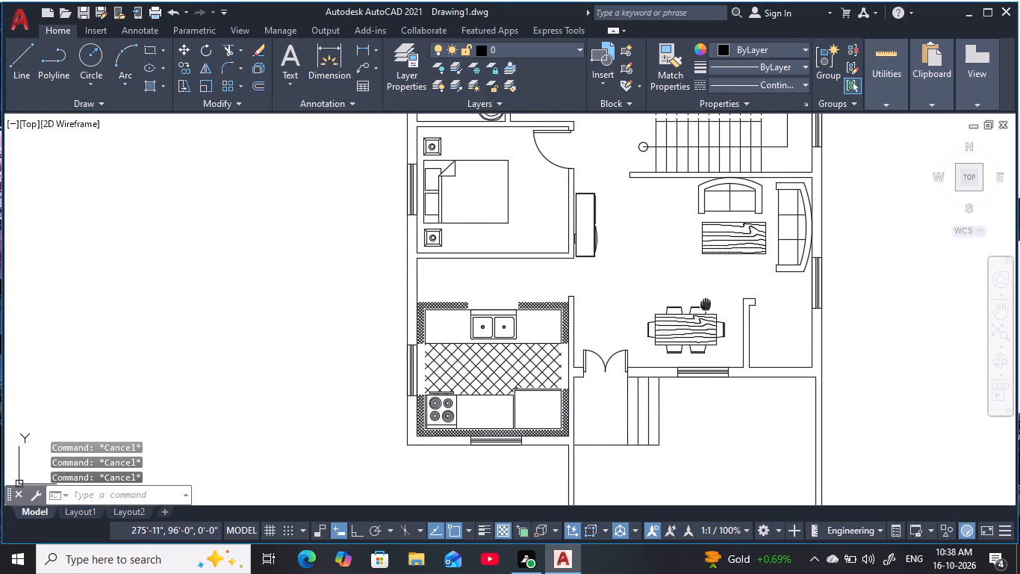
middle_click_drag(706, 299, 712, 177)
key("Escape")
key("Escape")
key("Escape")
middle_click_drag(766, 324, 669, 330)
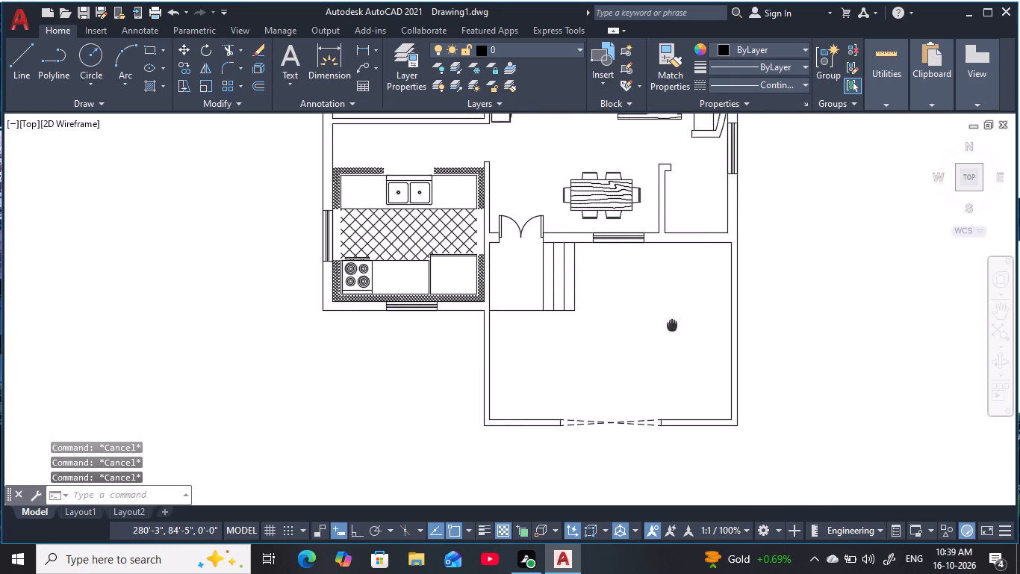
middle_click_drag(669, 330, 703, 499)
middle_click_drag(631, 200, 656, 290)
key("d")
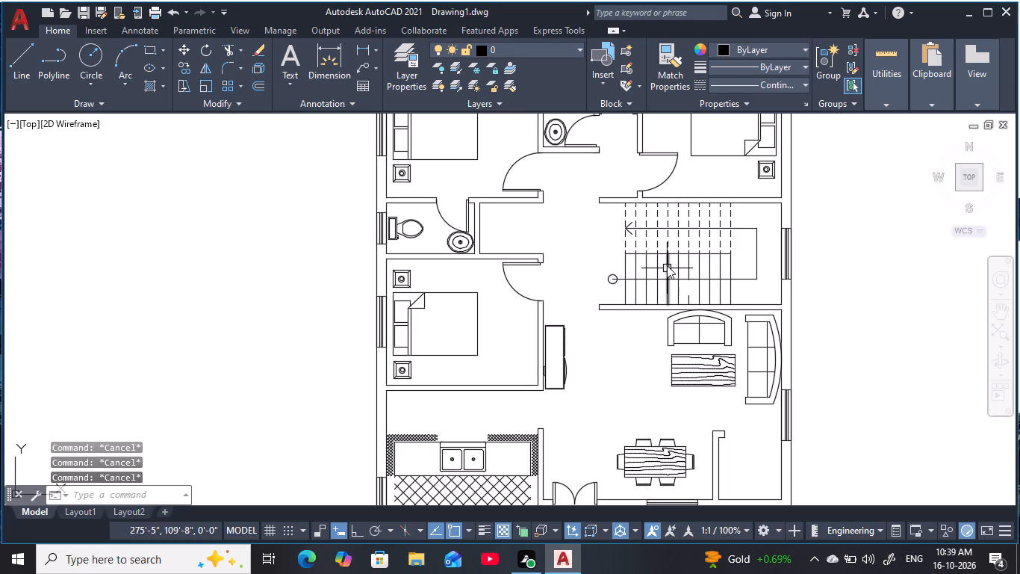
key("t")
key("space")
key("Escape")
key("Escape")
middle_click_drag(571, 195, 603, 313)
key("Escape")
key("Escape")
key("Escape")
Add a vertical linear dimension between the northwest bedroom's north and south inner wall faces, placed near its east wall.
key("d")
type("LI")
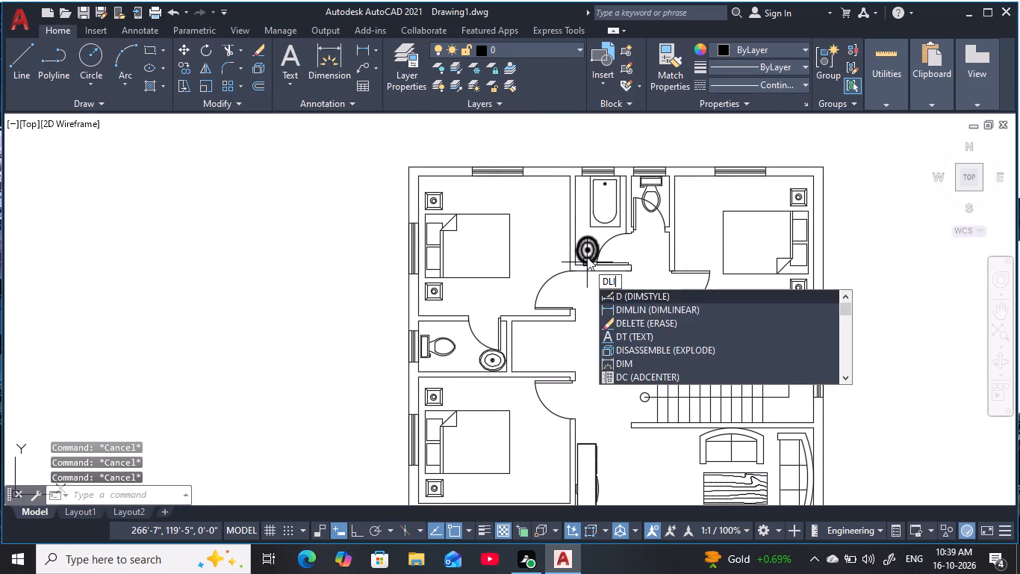
key("space")
scroll(529, 184, "up", 2)
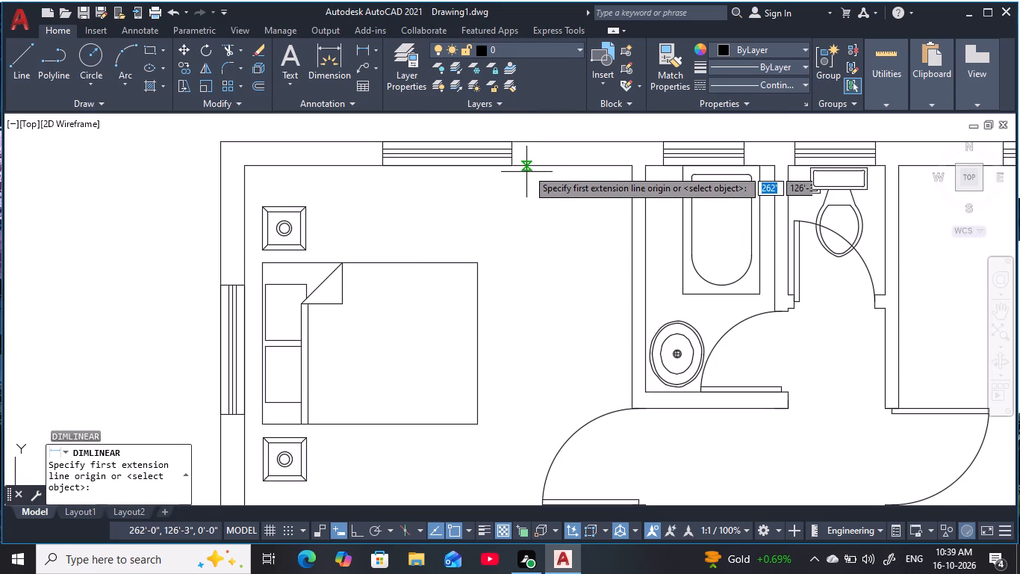
left_click(528, 165)
middle_click_drag(548, 275, 582, 123)
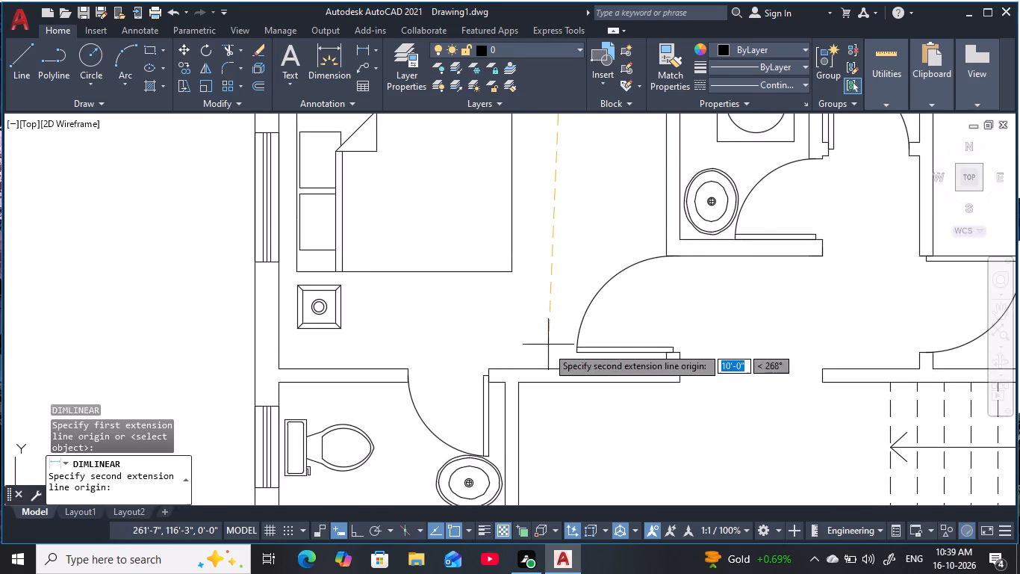
left_click(558, 370)
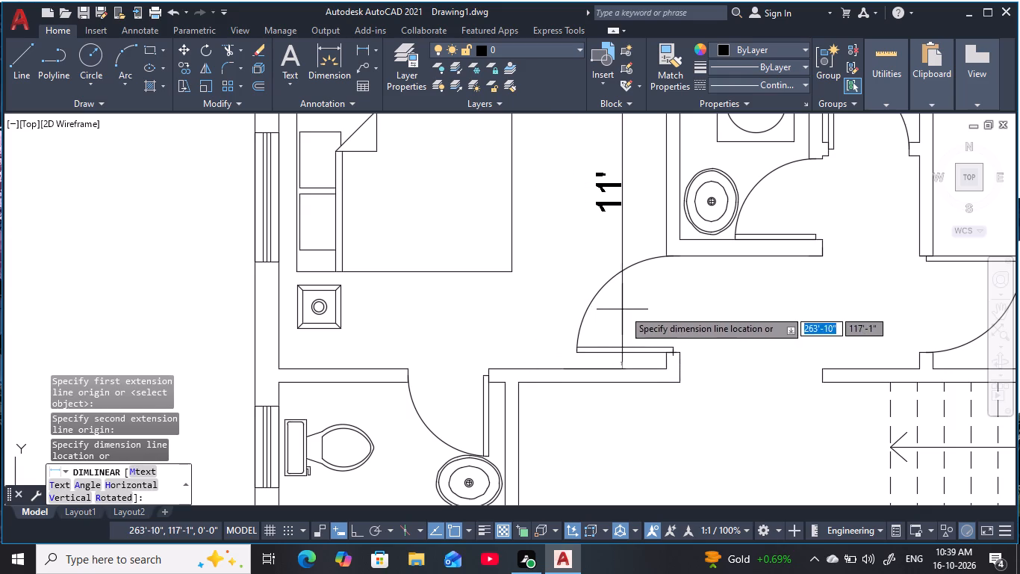
left_click(643, 305)
Add a horizontal linear dimension between the northwest bedroom's west and east inner wall faces, placed across the bed.
middle_click_drag(535, 275, 520, 483)
scroll(520, 473, "up", 1)
scroll(546, 380, "down", 1)
middle_click_drag(547, 379, 582, 429)
key("space")
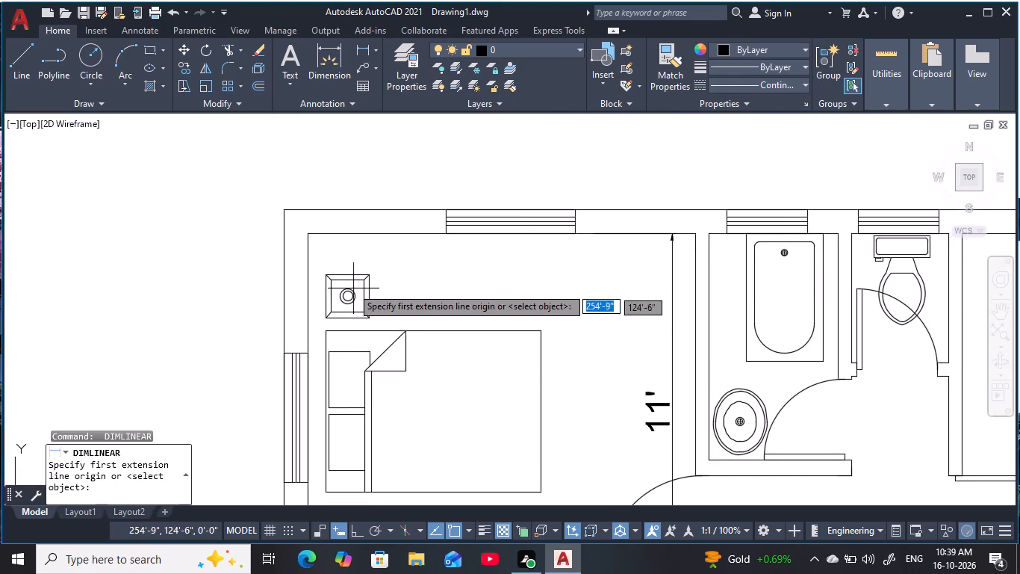
left_click(306, 262)
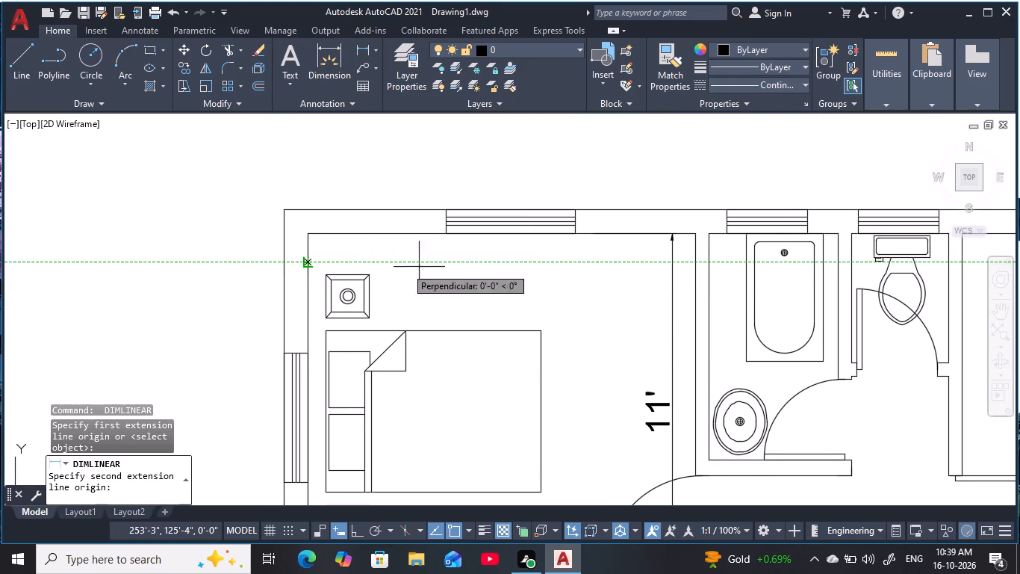
left_click(694, 265)
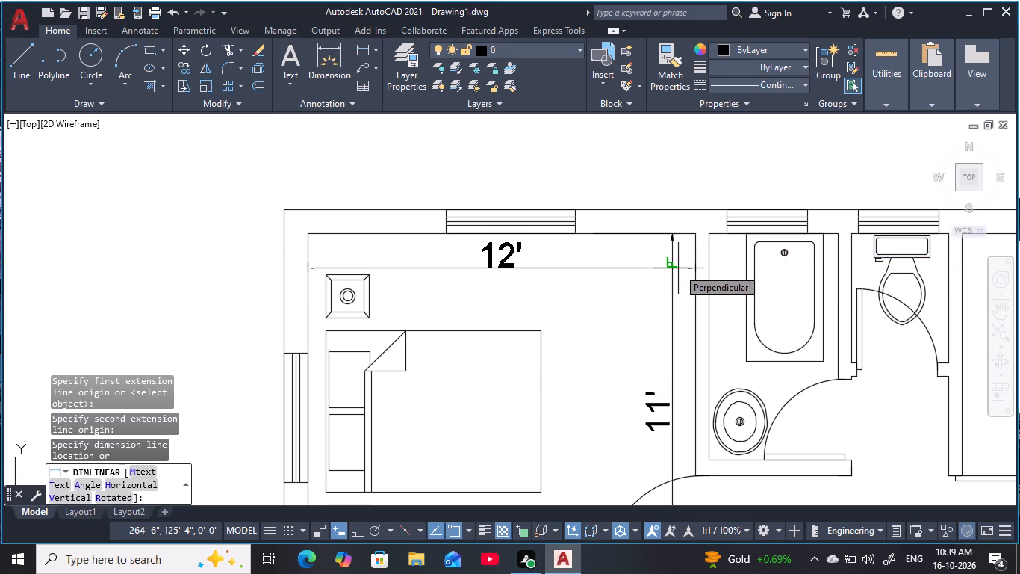
middle_click_drag(686, 330, 681, 251)
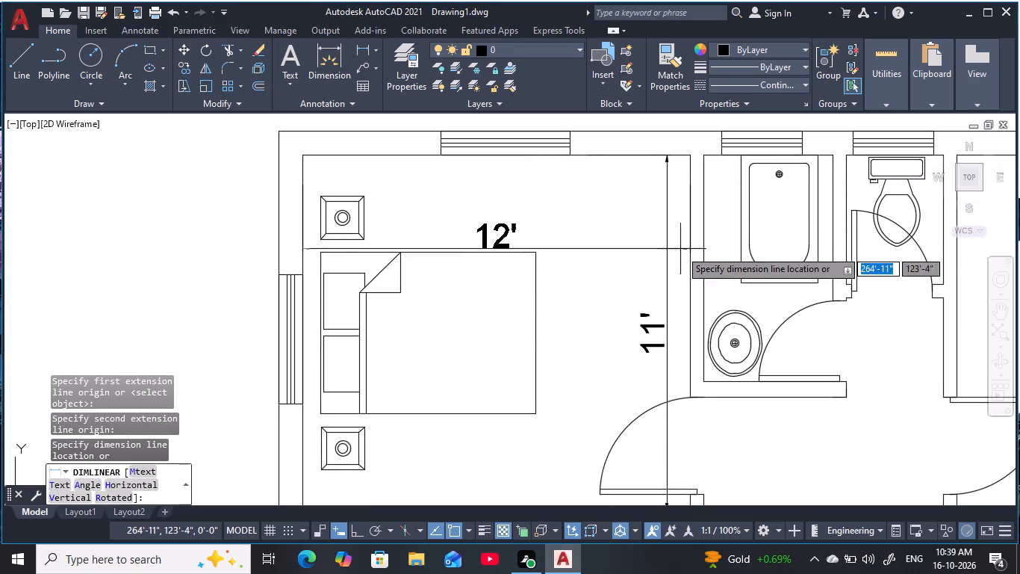
left_click(672, 367)
Add a horizontal linear dimension between the northeast bedroom's west and east inner wall faces, placed across the bed.
scroll(603, 322, "down", 3)
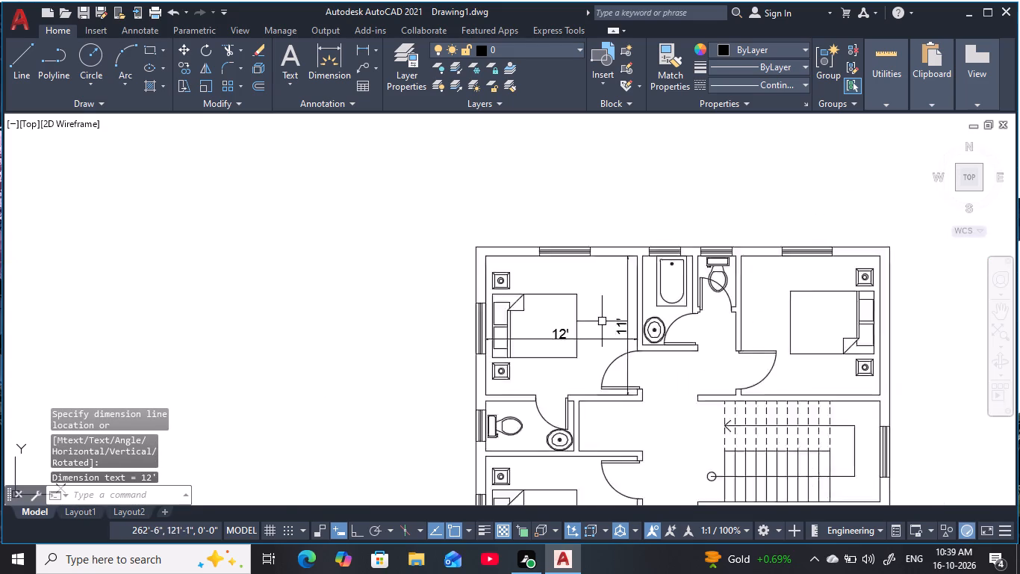
middle_click_drag(602, 321, 588, 259)
scroll(685, 263, "up", 2)
middle_click_drag(682, 262, 576, 335)
key("space")
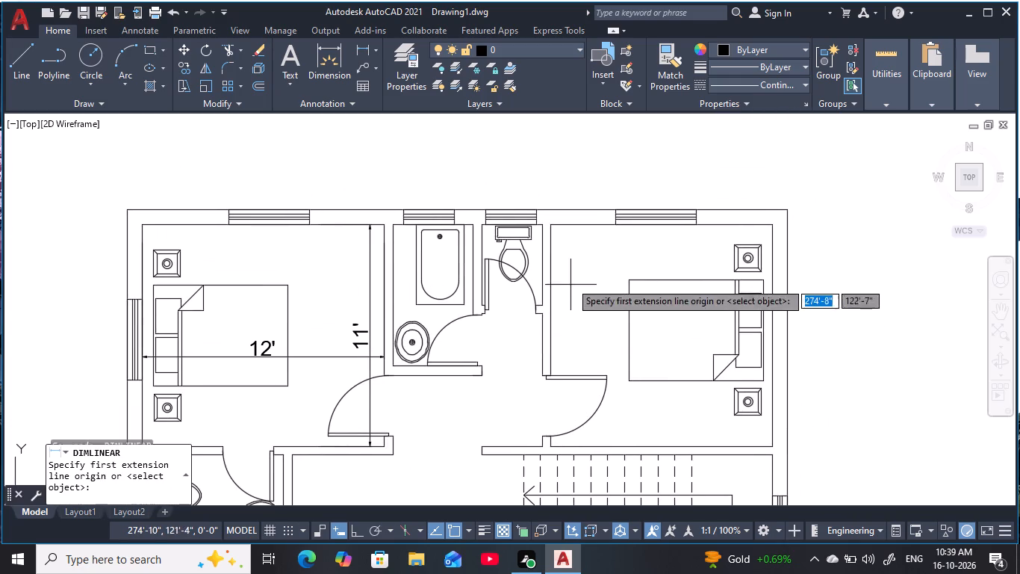
left_click(556, 241)
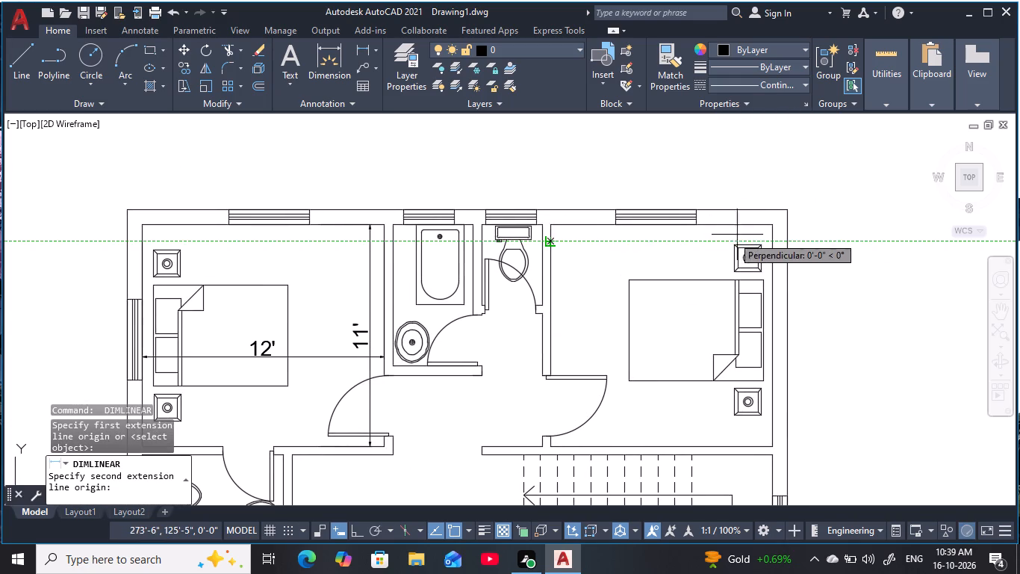
left_click(774, 243)
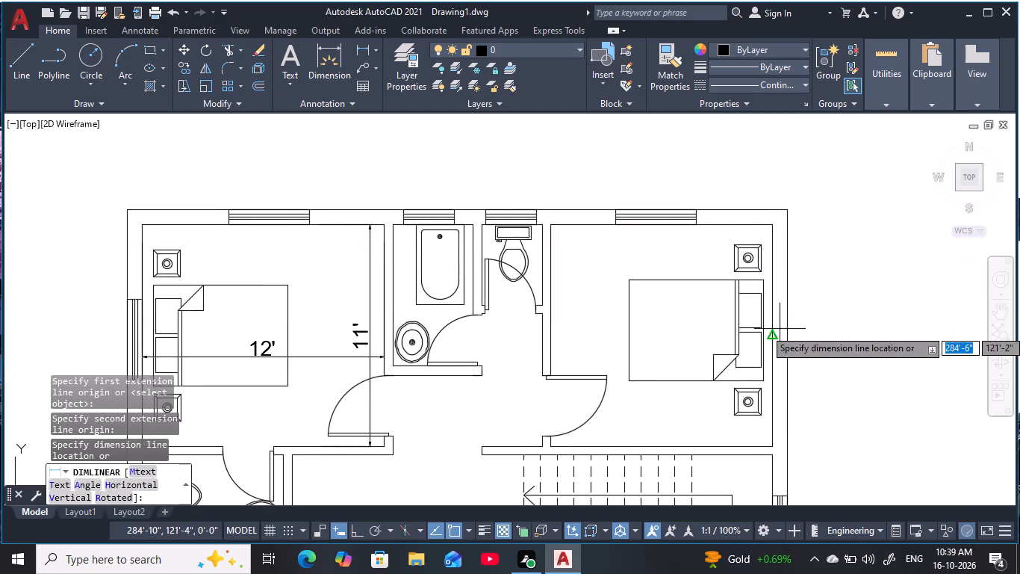
left_click(778, 333)
Add a vertical linear dimension between the northeast bedroom's south and north inner wall faces, placed near its west wall.
key("space")
middle_click_drag(687, 284, 675, 245)
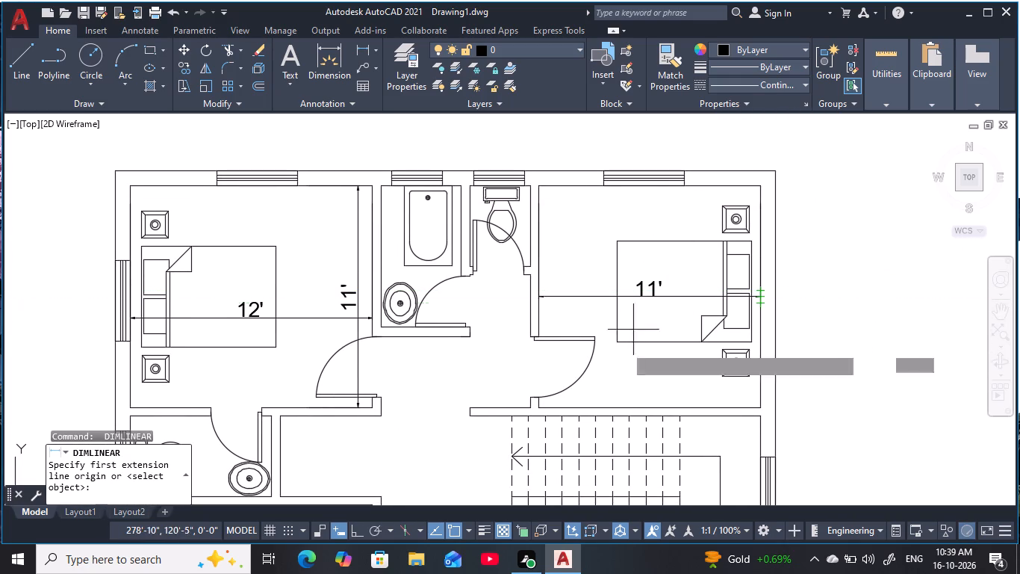
left_click(598, 403)
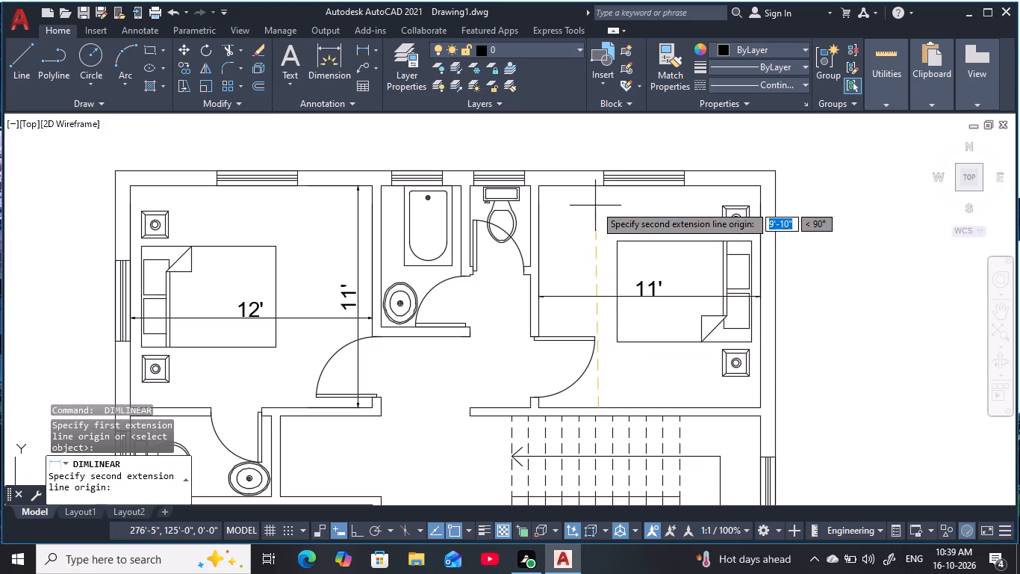
left_click(594, 190)
left_click(567, 210)
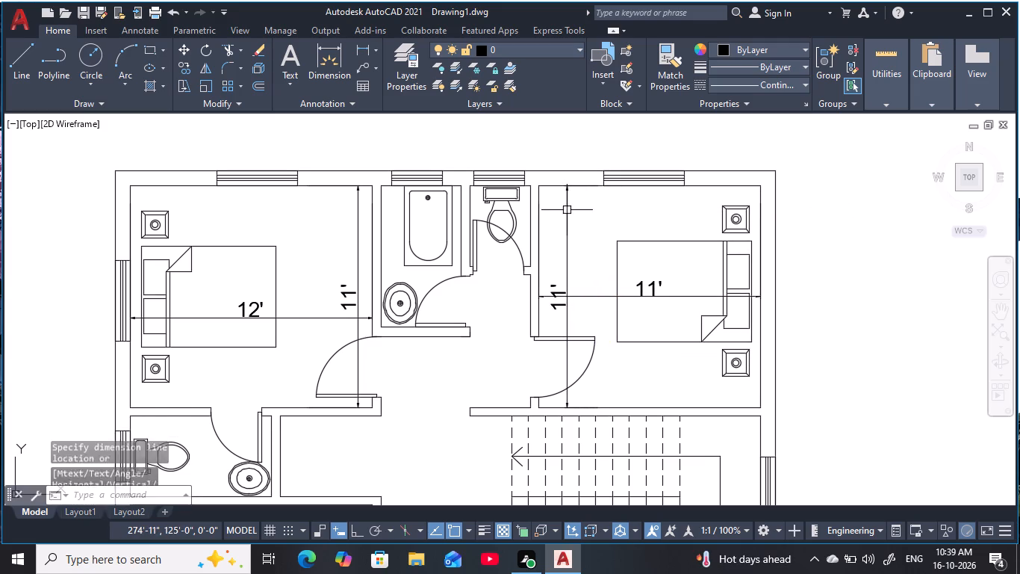
Add a vertical linear dimension between the third bedroom's south and north inner wall faces, south of the west bathroom, placed across the bed.
scroll(571, 297, "down", 1)
middle_click_drag(573, 297, 631, 218)
middle_click_drag(558, 325, 562, 314)
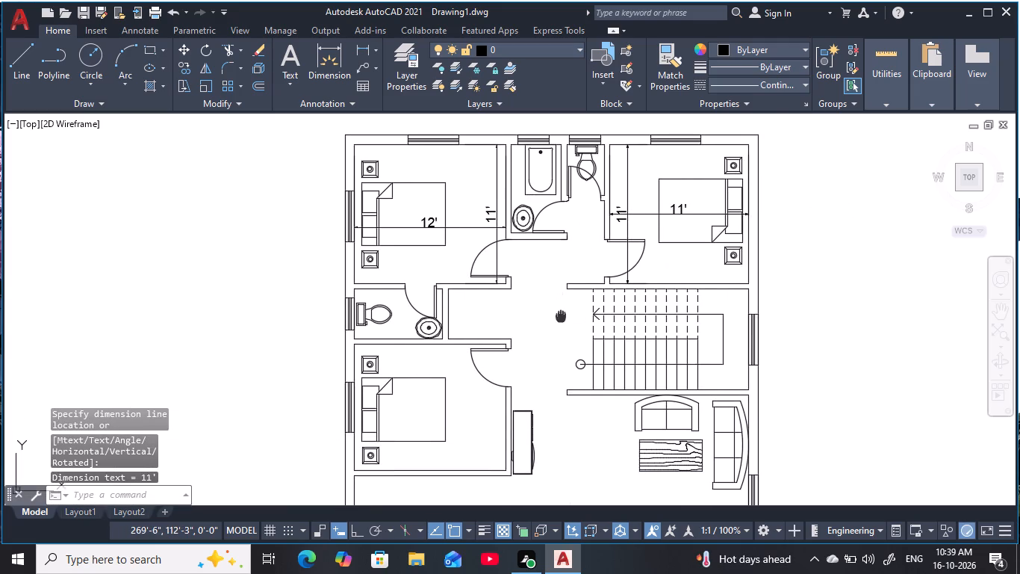
middle_click_drag(562, 314, 645, 229)
key("space")
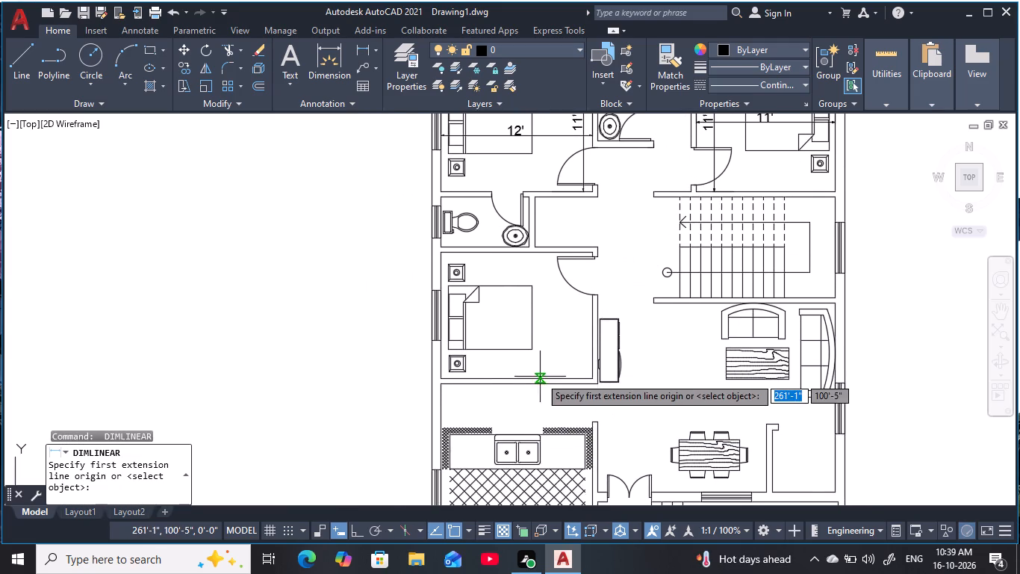
scroll(540, 376, "up", 1)
left_click(545, 381)
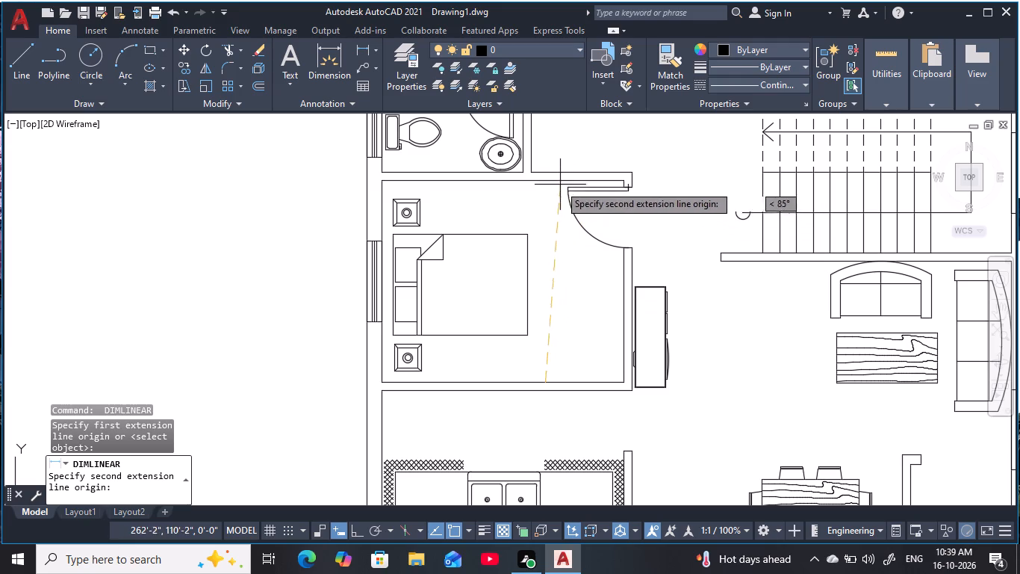
left_click(548, 180)
left_click(451, 238)
Add a horizontal linear dimension between that bedroom's west and east inner wall faces, placed near its south wall.
key("space")
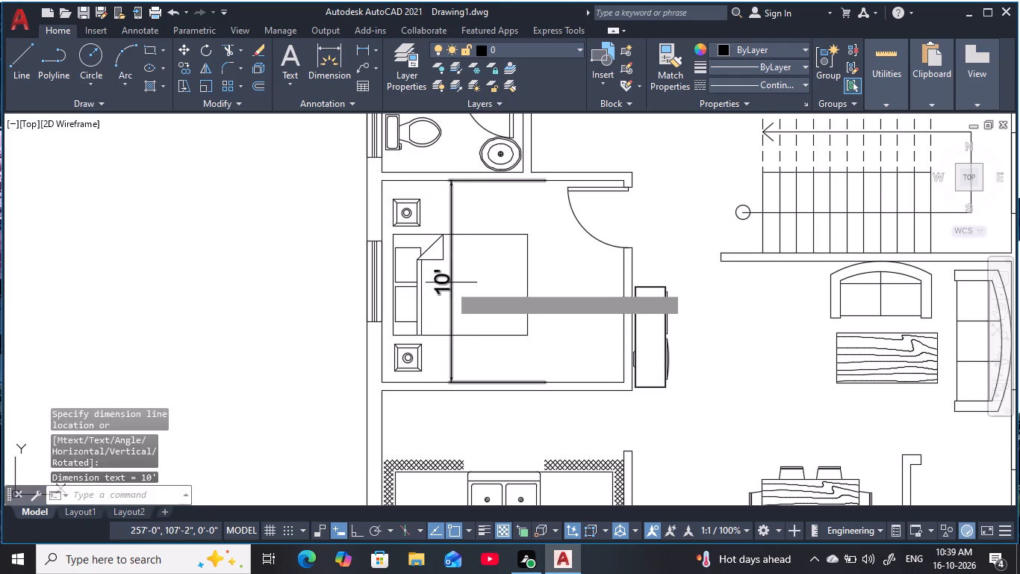
left_click(382, 342)
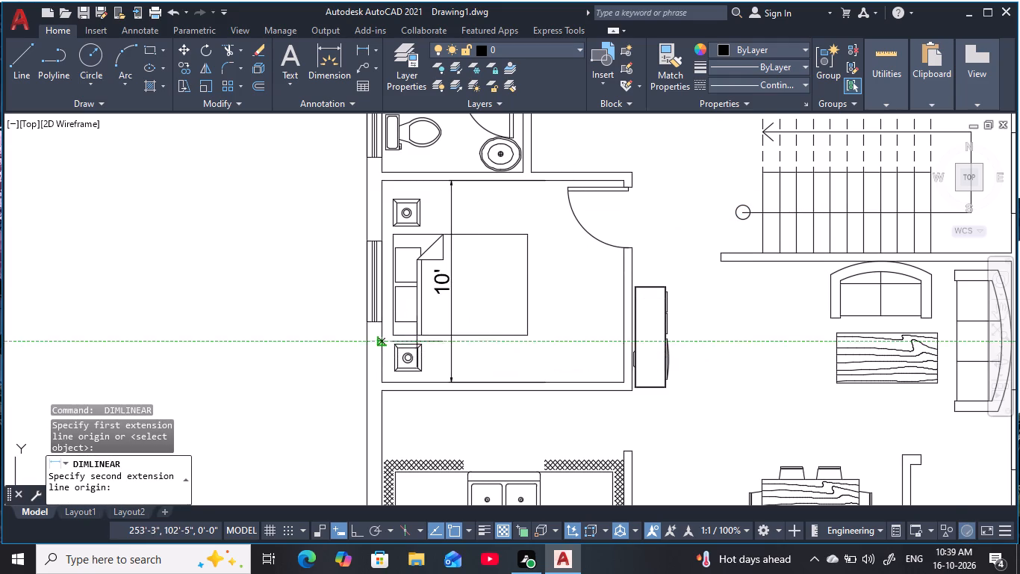
left_click(624, 342)
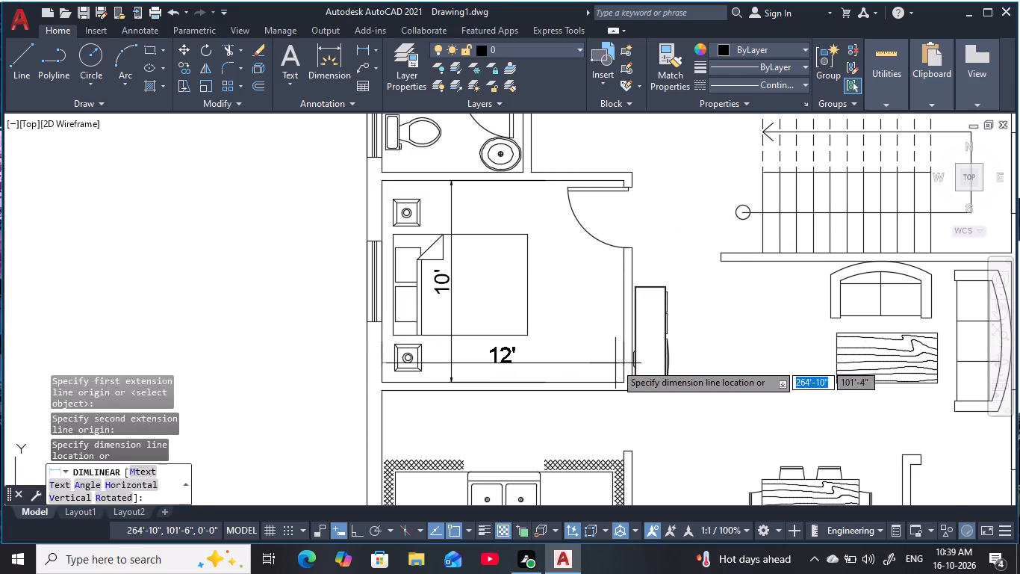
left_click(614, 368)
Add a vertical linear dimension between the kitchen's south and north inner wall faces, placed near its west wall.
key("space")
middle_click_drag(612, 357, 642, 149)
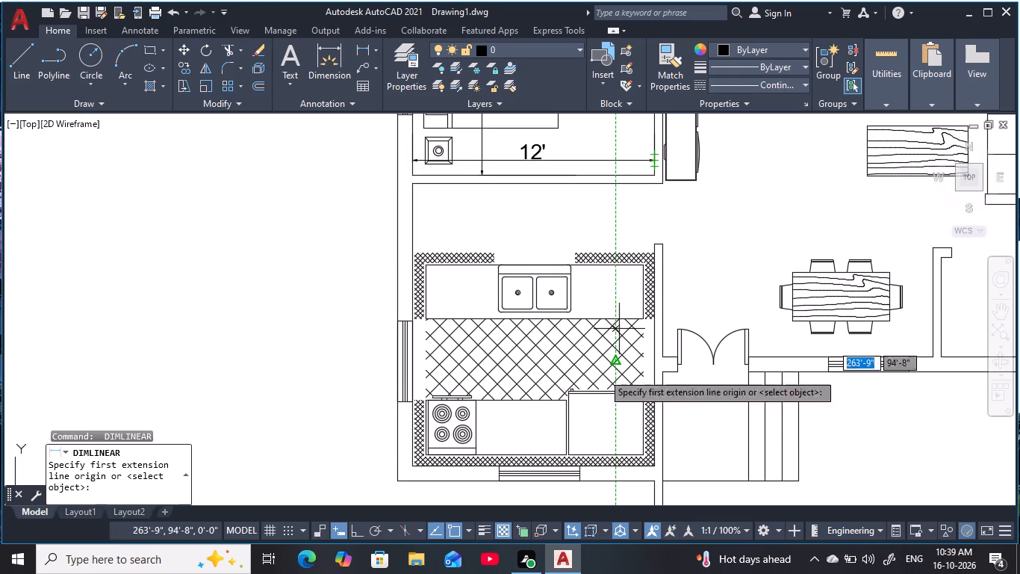
middle_click_drag(591, 408, 593, 318)
scroll(460, 370, "up", 3)
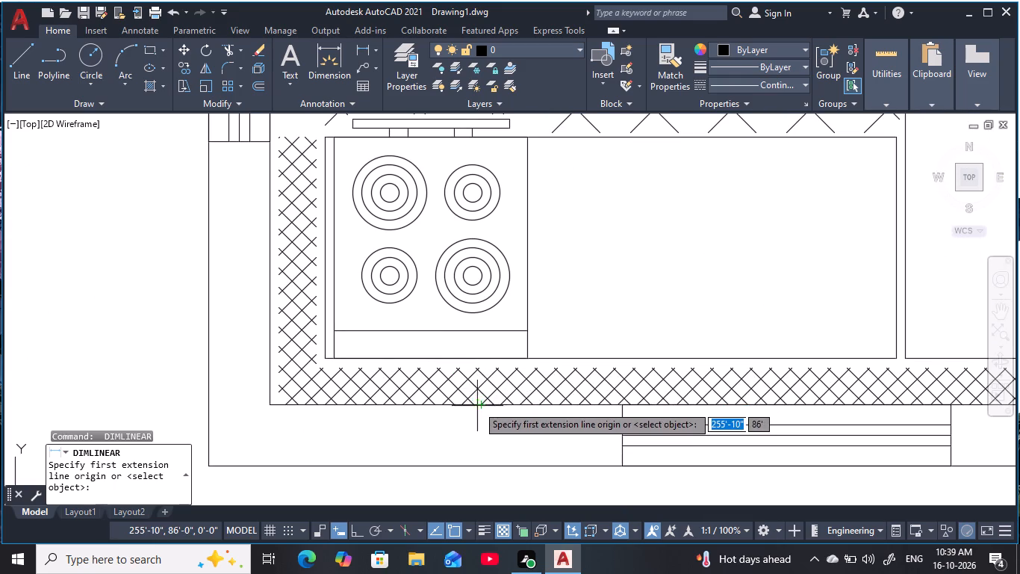
left_click(477, 405)
scroll(585, 234, "down", 2)
middle_click_drag(586, 235, 572, 383)
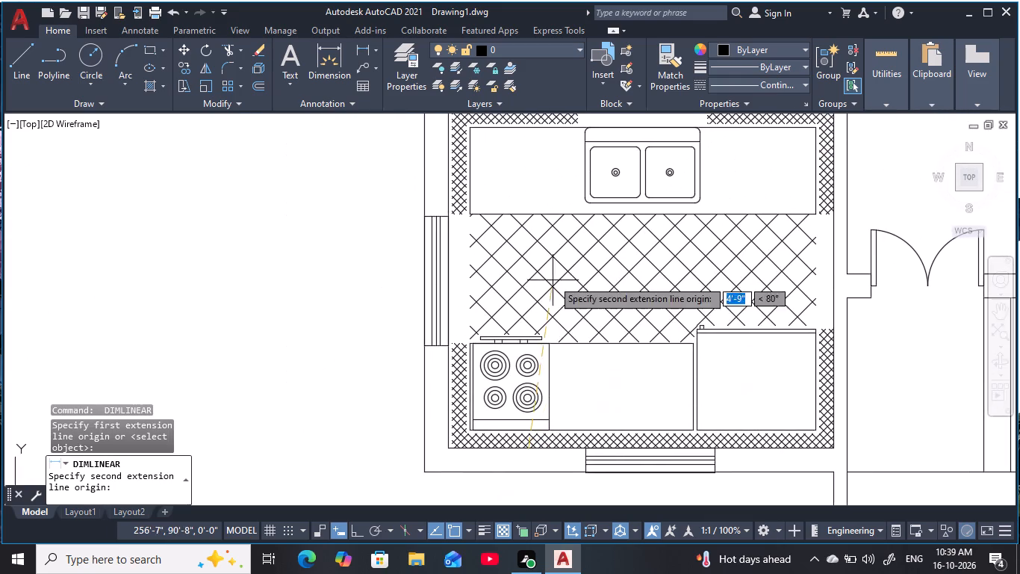
scroll(552, 251, "down", 2)
middle_click_drag(552, 251, 527, 310)
scroll(530, 241, "up", 2)
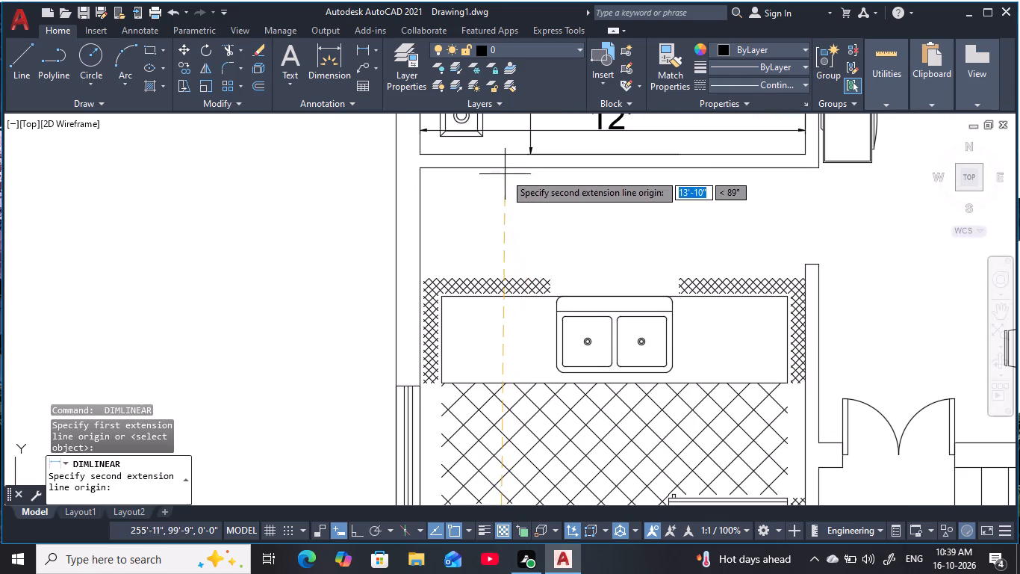
left_click(505, 170)
left_click(464, 238)
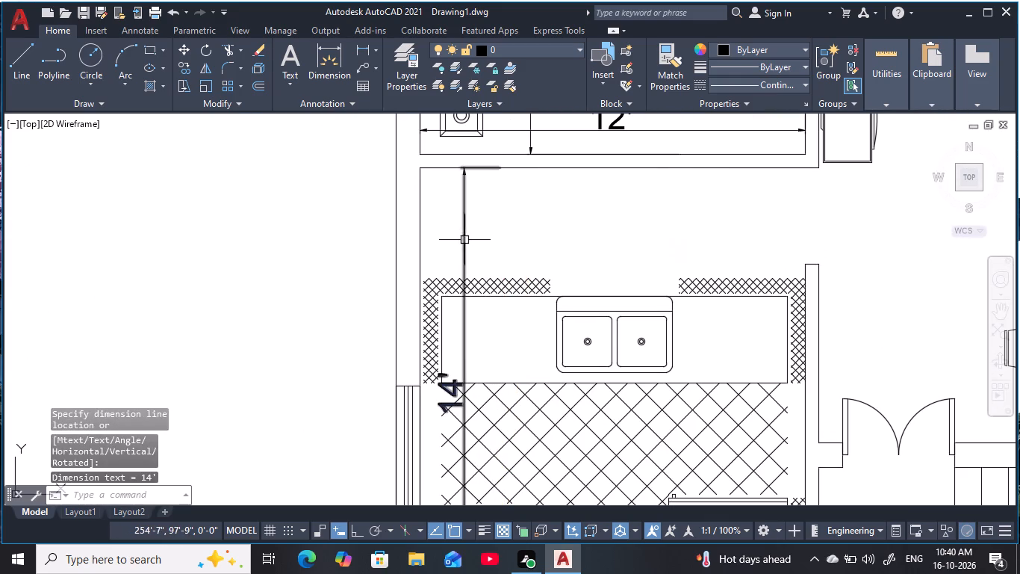
Add a horizontal linear dimension between the kitchen's west and east inner wall faces, placed across the sink counter.
key("space")
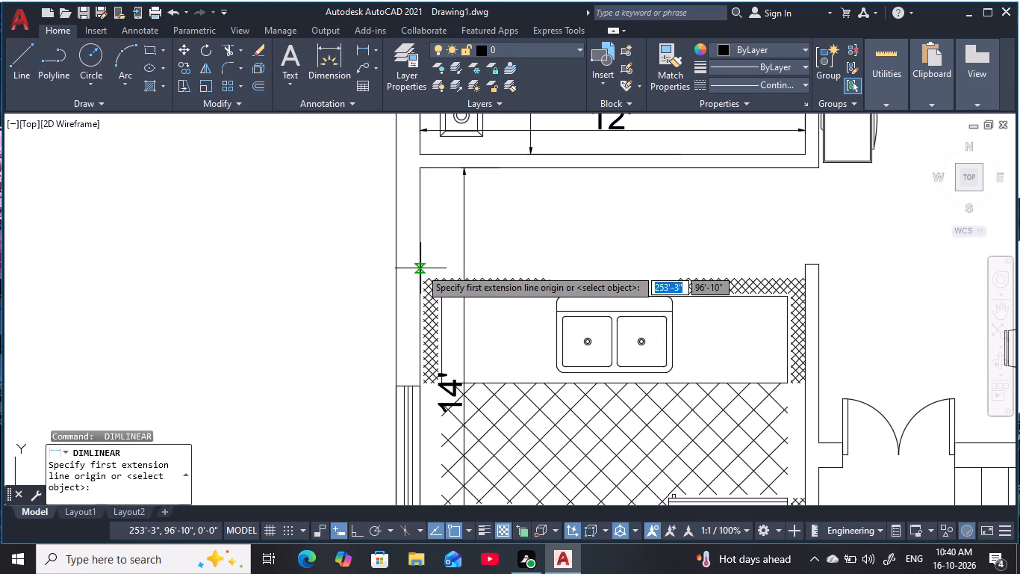
left_click(420, 271)
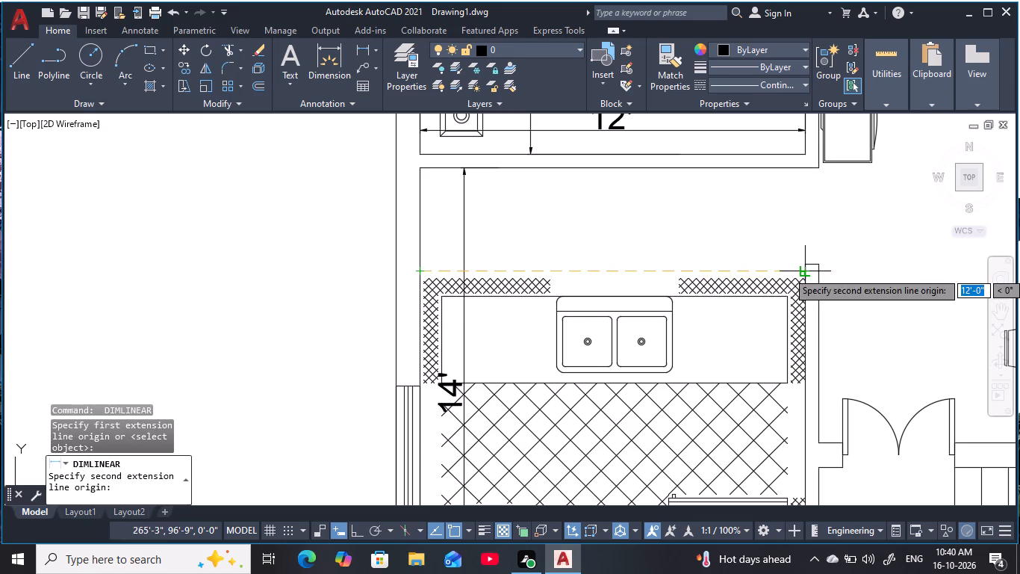
left_click(805, 271)
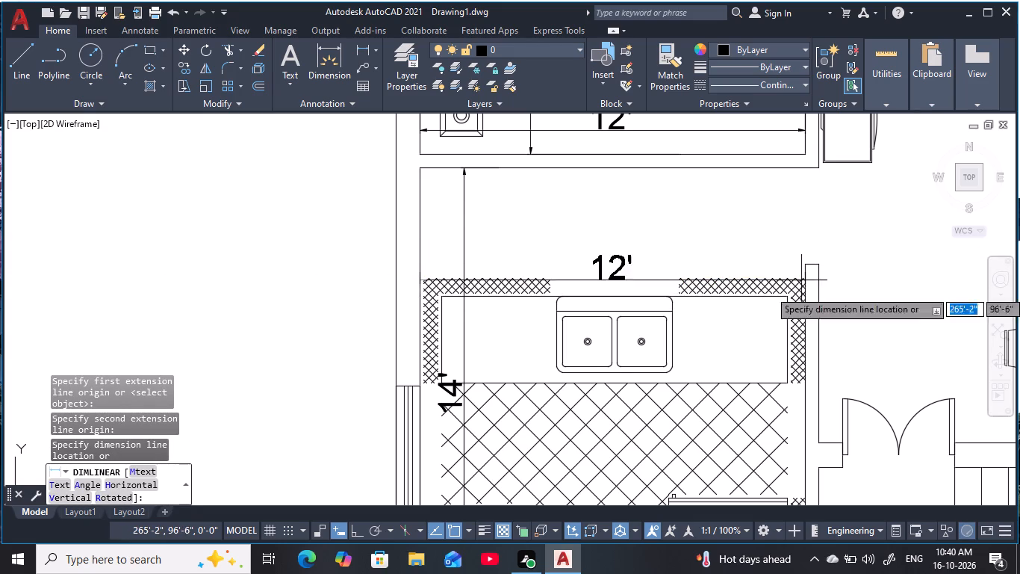
left_click(794, 357)
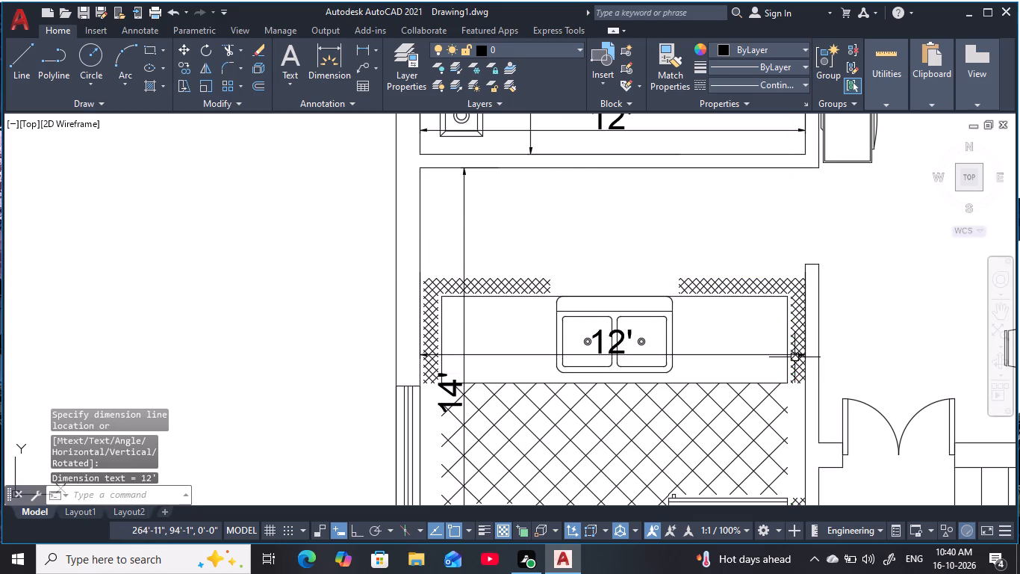
Add a vertical linear dimension from the wall south of the stairs to the dining area's south inner wall face, placed between the coffee table and east sofa.
scroll(764, 324, "down", 2)
middle_click_drag(738, 315, 514, 258)
middle_click_drag(638, 209, 565, 339)
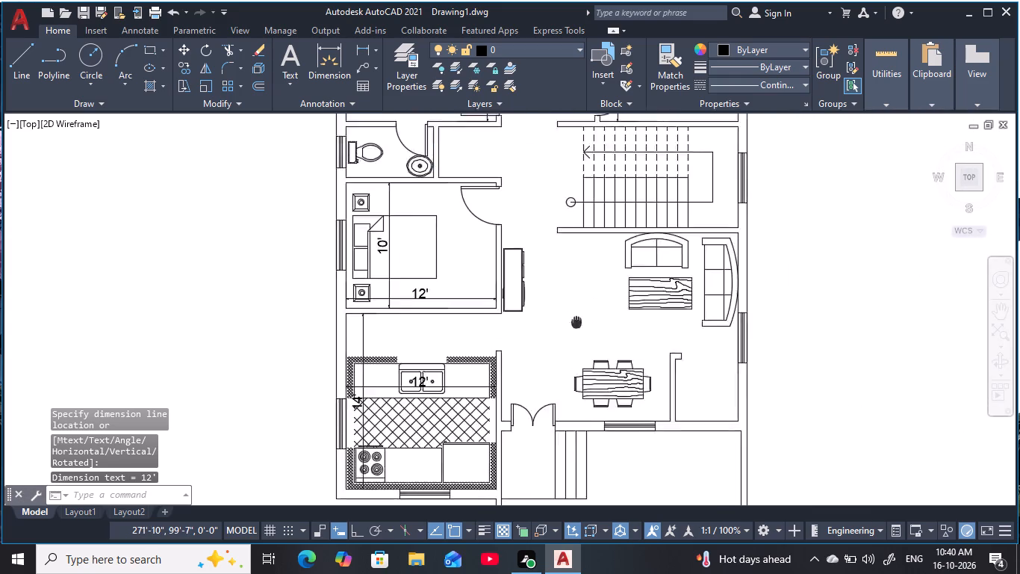
middle_click_drag(565, 339, 547, 367)
middle_click_drag(578, 190, 573, 318)
middle_click_drag(613, 293, 650, 286)
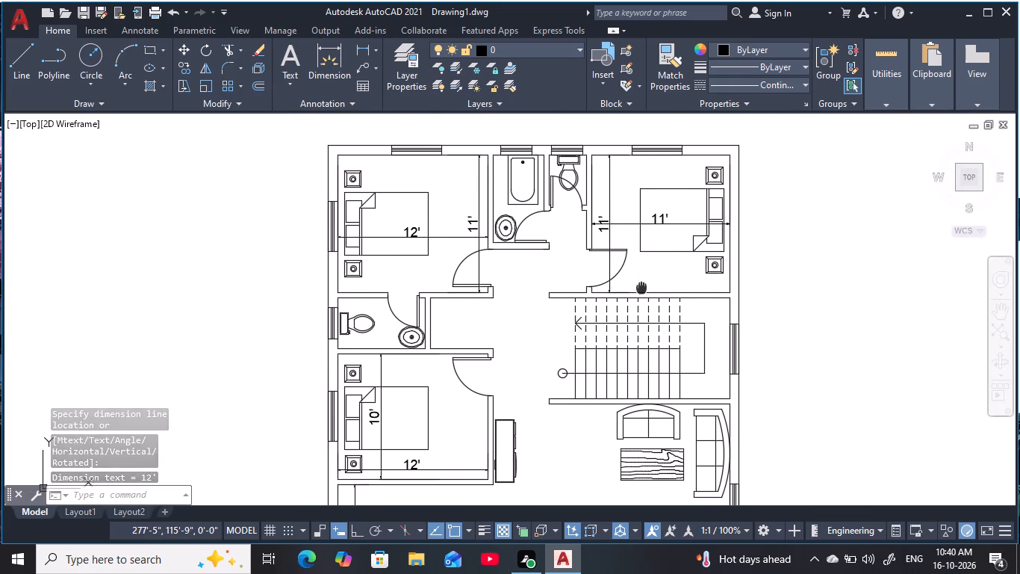
middle_click_drag(650, 286, 667, 286)
scroll(545, 187, "up", 1)
middle_click_drag(581, 307, 593, 247)
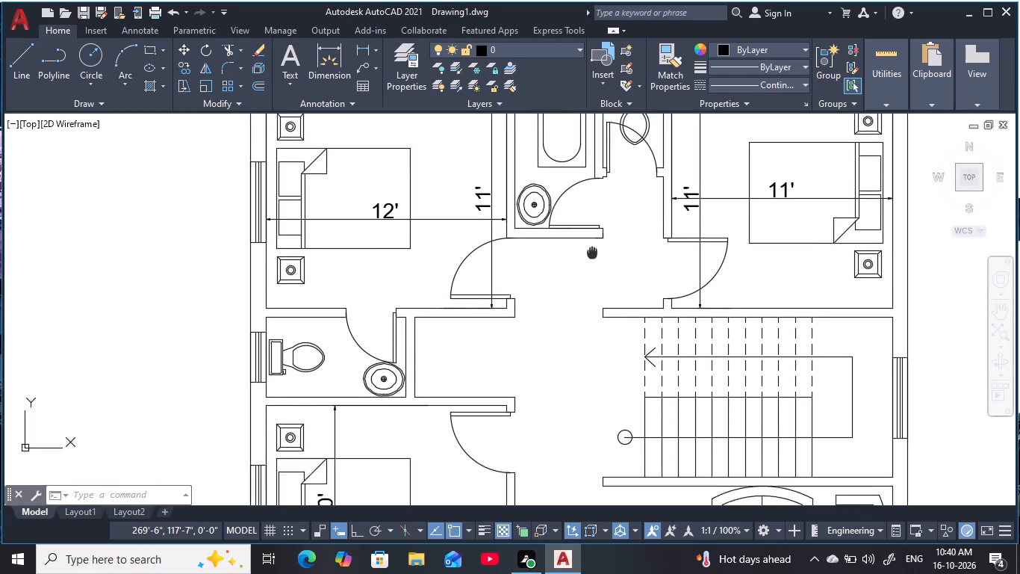
middle_click_drag(593, 247, 616, 155)
scroll(577, 226, "down", 1)
middle_click_drag(580, 376, 578, 269)
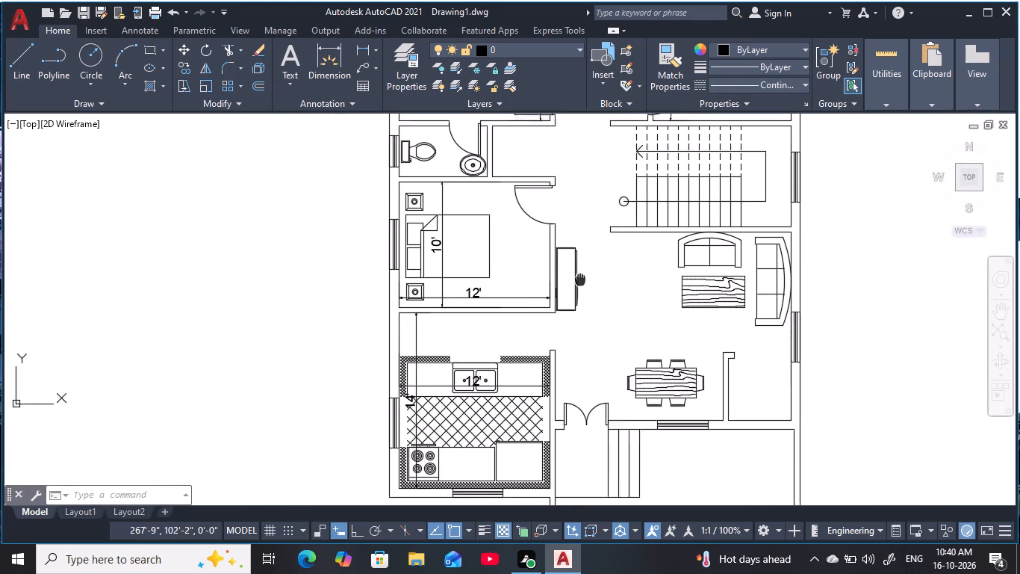
middle_click_drag(578, 269, 576, 264)
key("space")
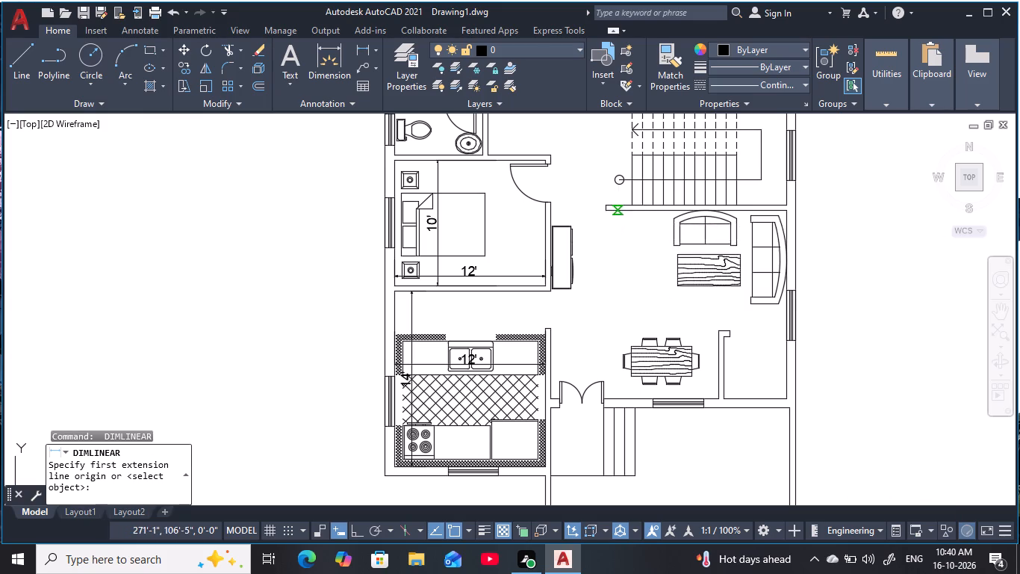
left_click(618, 211)
left_click(619, 400)
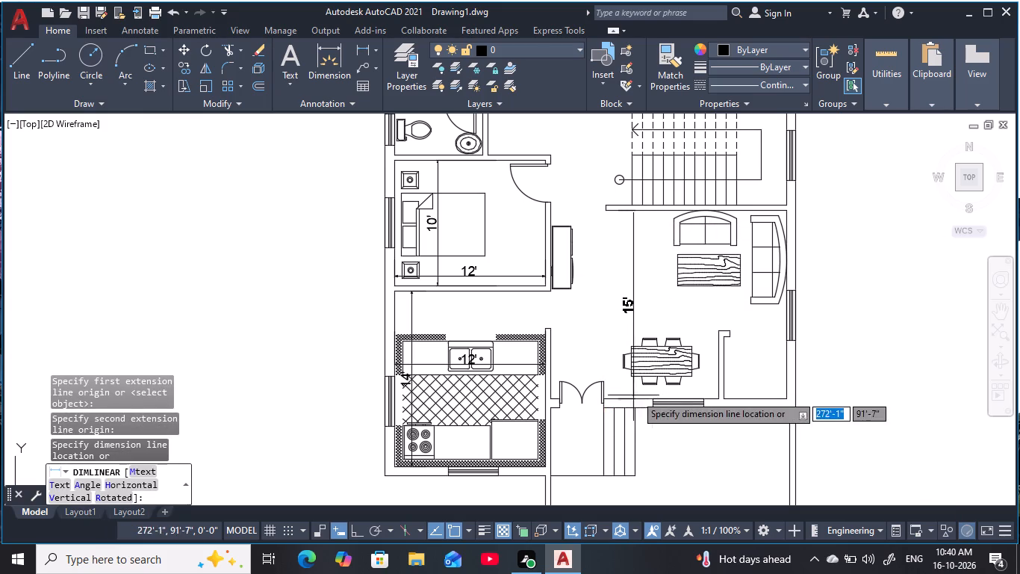
left_click(744, 388)
Add a horizontal linear dimension from the kitchen wall's east face to the living area's east inner wall face, placed just north of the dining table.
key("space")
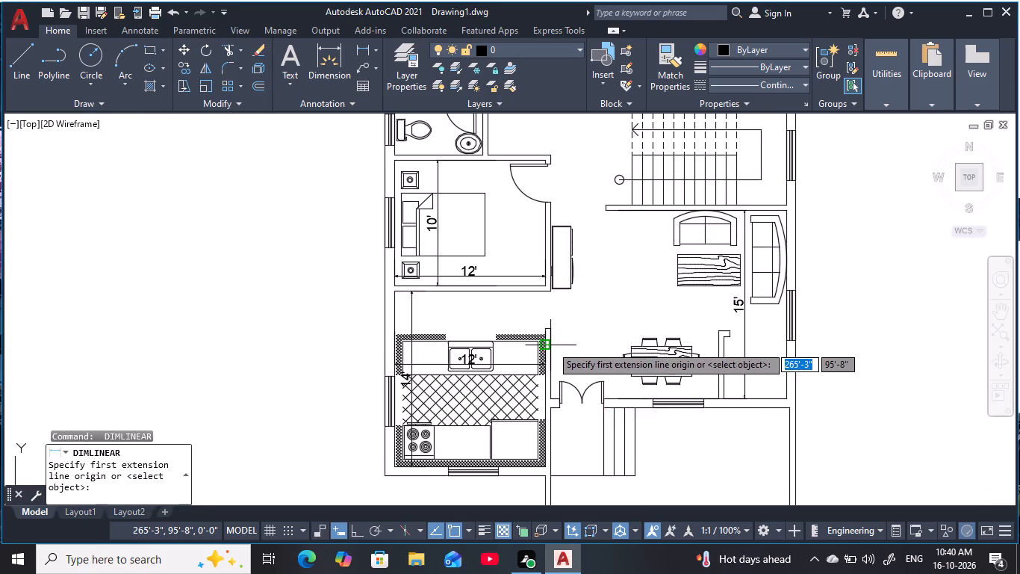
scroll(554, 344, "up", 2)
left_click(547, 345)
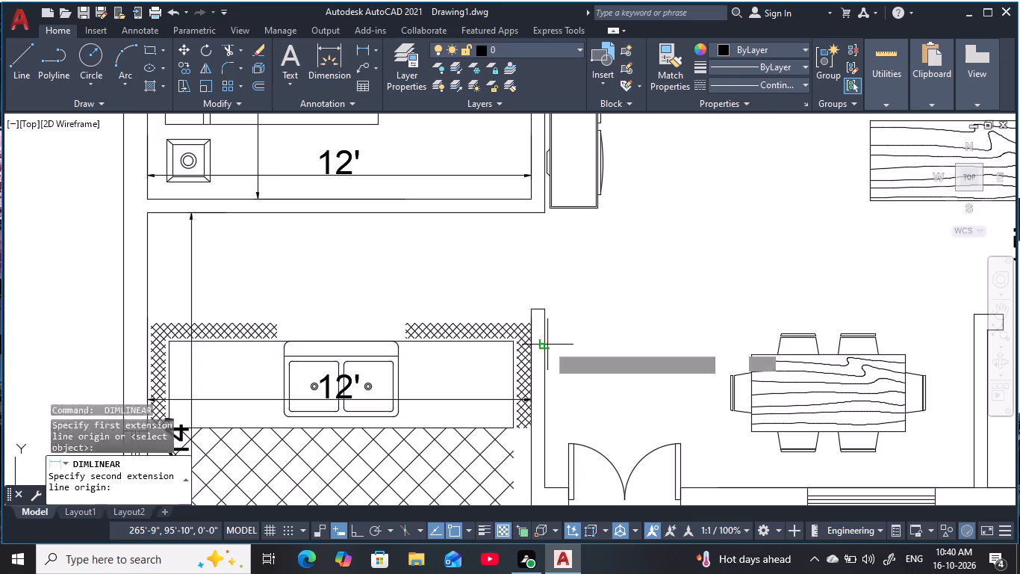
middle_click_drag(832, 333, 519, 270)
scroll(505, 255, "down", 1)
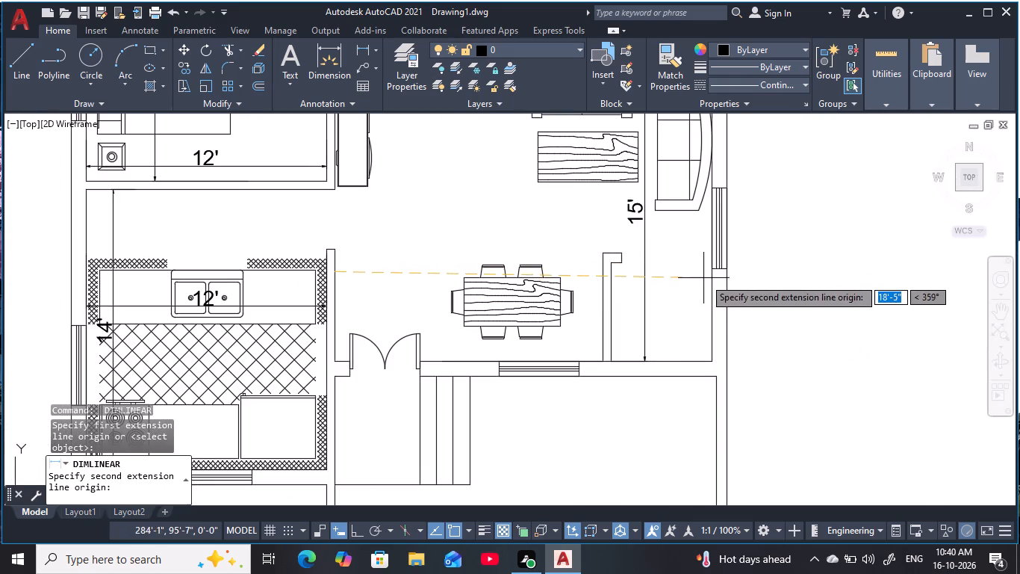
left_click(711, 276)
left_click(707, 256)
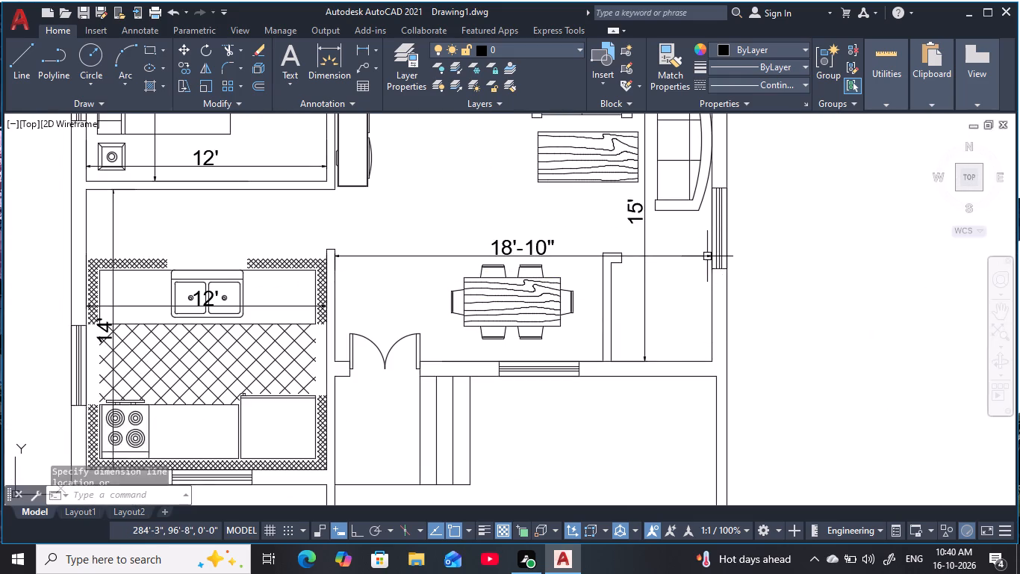
Add a vertical linear dimension across the width of the staircase's lower flight, placed just west of its first step.
scroll(551, 224, "down", 2)
middle_click_drag(544, 223, 591, 341)
scroll(561, 249, "up", 2)
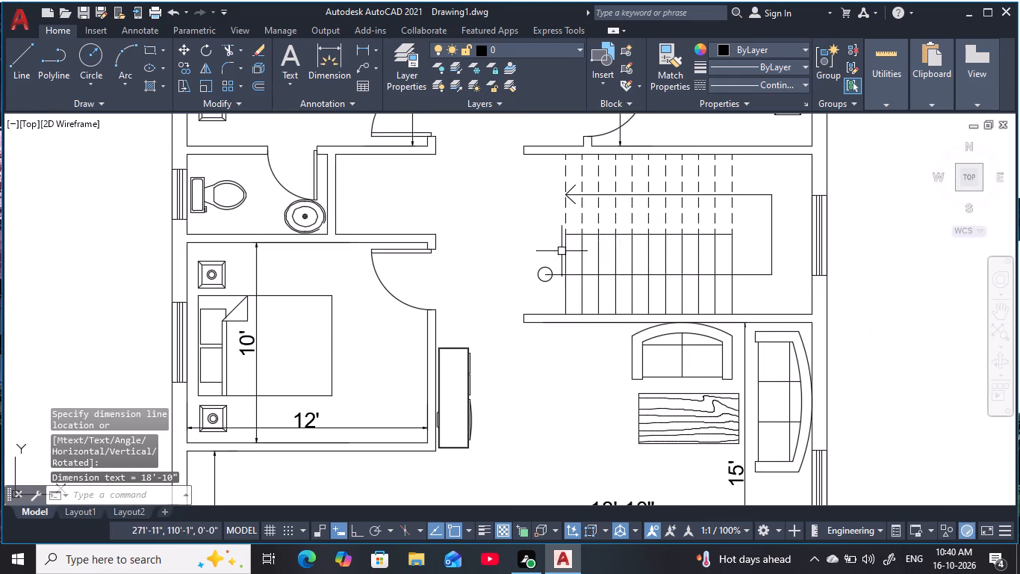
middle_click(563, 264)
key("space")
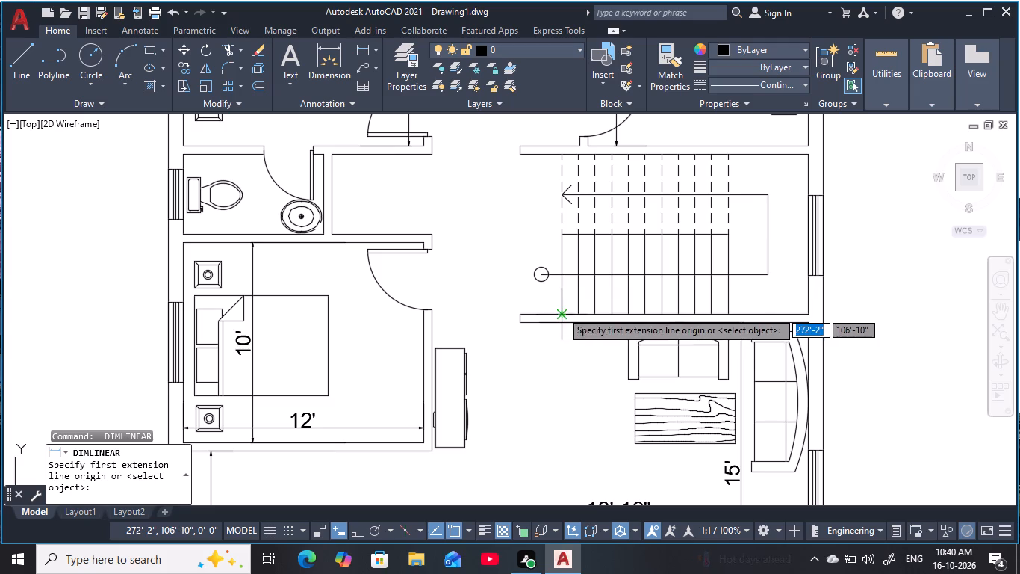
left_click(562, 311)
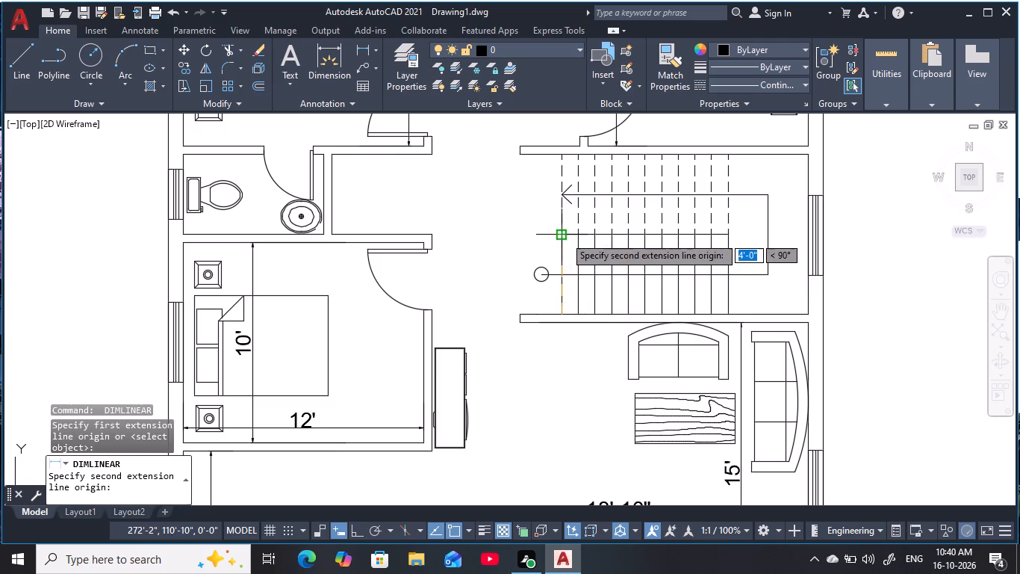
left_click(565, 235)
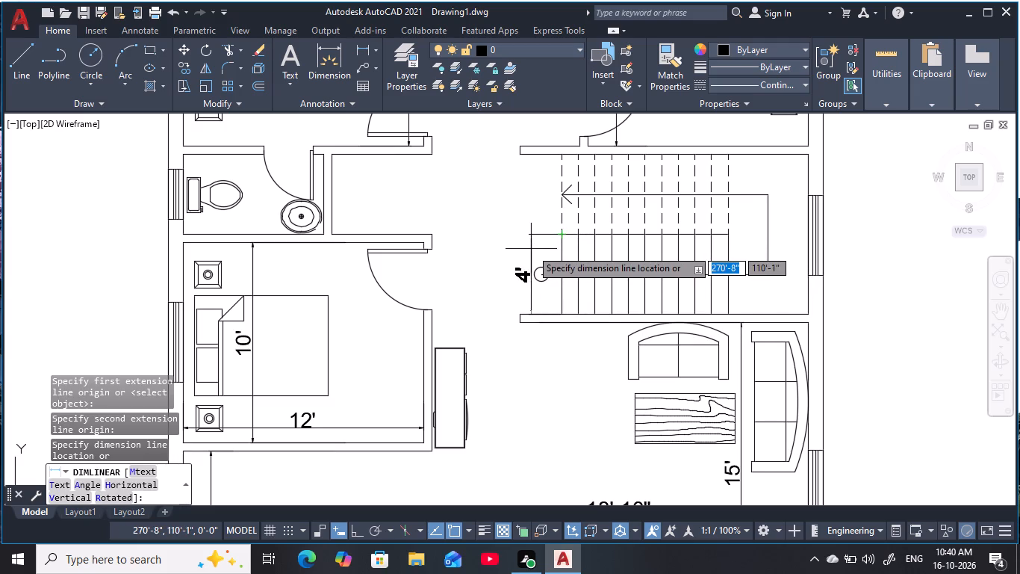
left_click(531, 249)
Add a vertical linear dimension between the west bathroom's south and north inner wall faces, placed along the toilet tank.
scroll(553, 244, "down", 1)
middle_click_drag(569, 313, 590, 410)
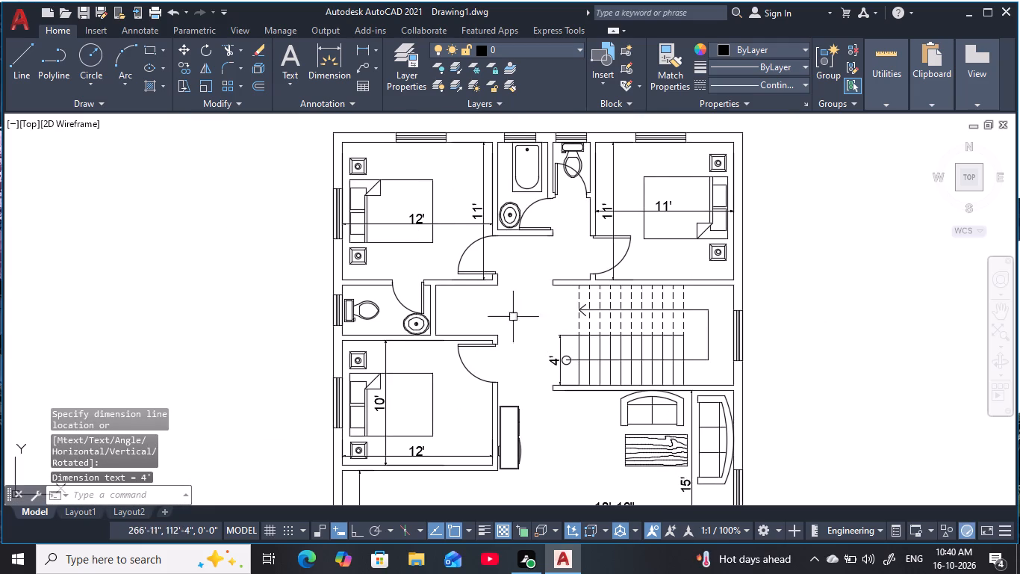
middle_click_drag(364, 267, 453, 247)
scroll(468, 282, "up", 2)
middle_click_drag(473, 282, 509, 272)
scroll(509, 272, "up", 1)
key("space")
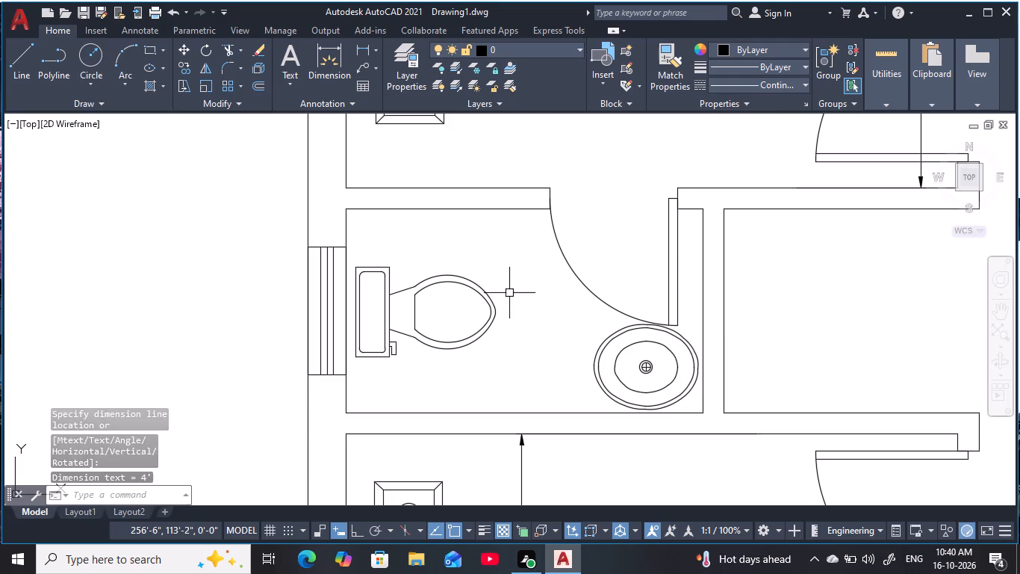
left_click(520, 408)
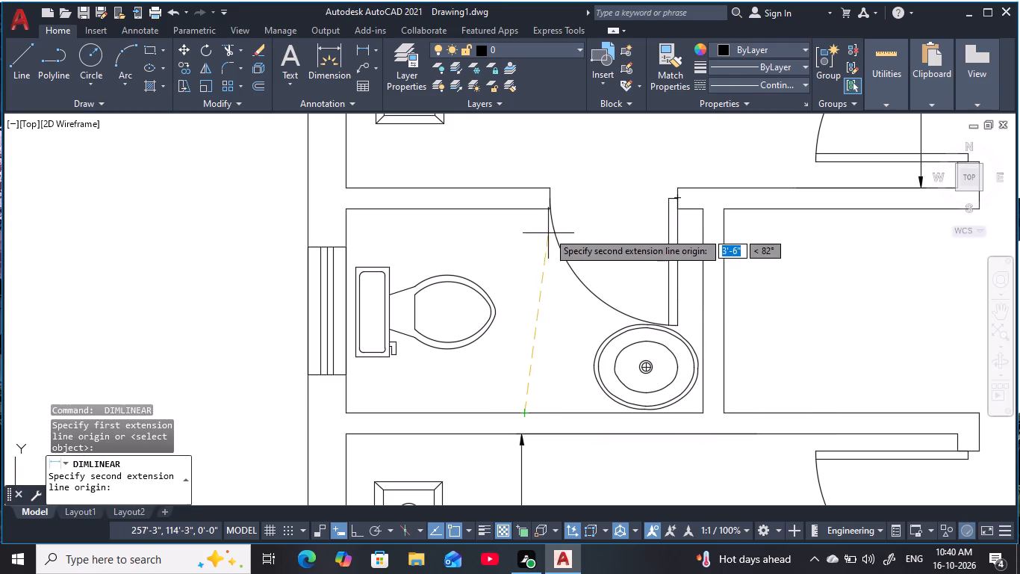
left_click(535, 209)
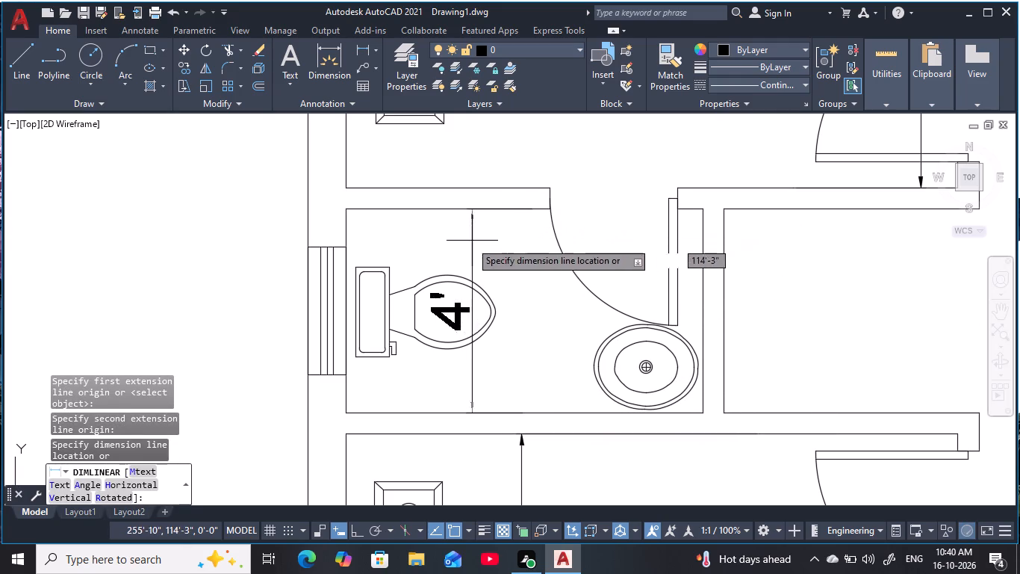
left_click(388, 257)
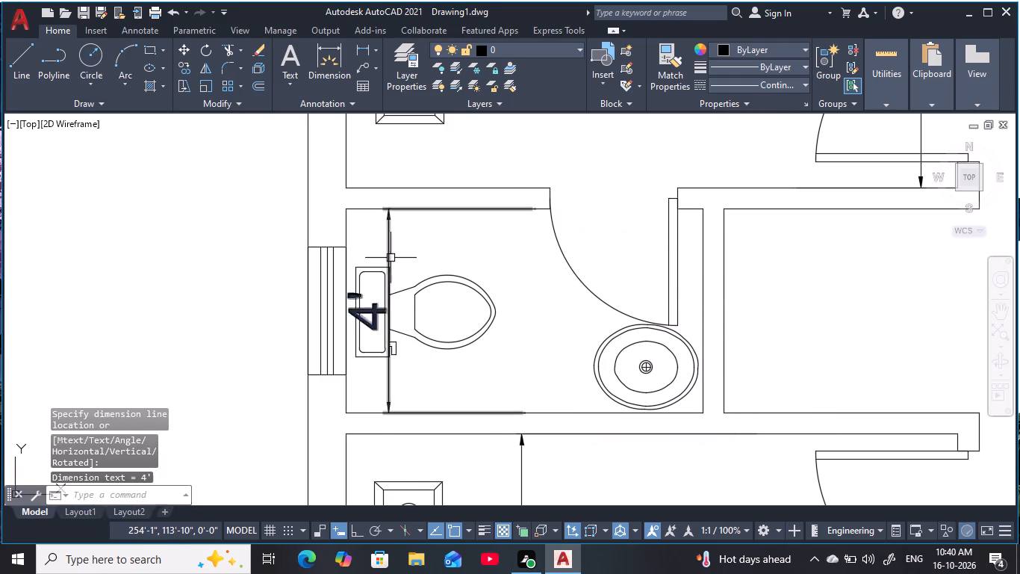
Add a horizontal linear dimension between the west bathroom's west and east inner wall faces, placed just south of its north wall.
key("space")
left_click(347, 229)
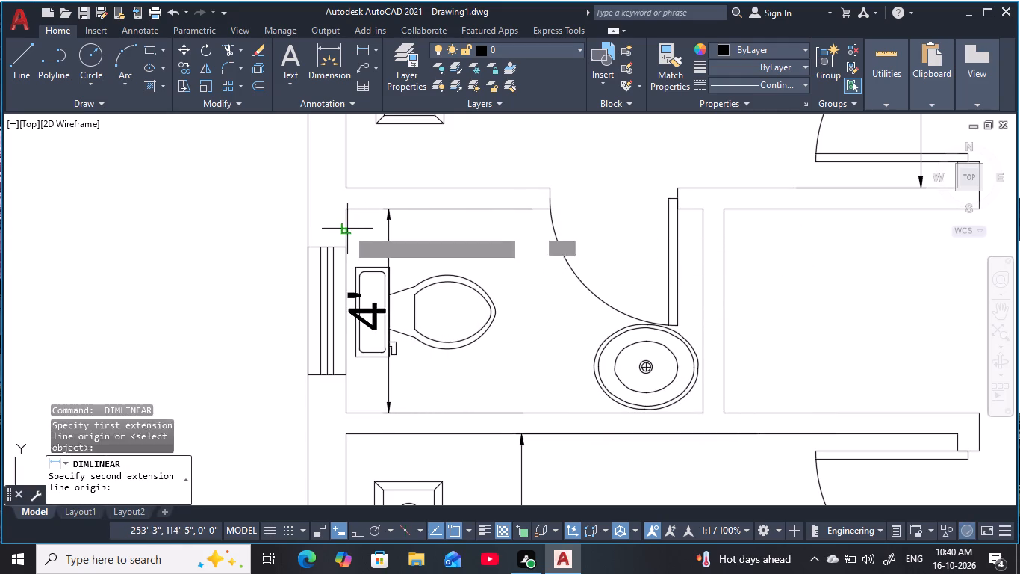
left_click(698, 230)
left_click(697, 236)
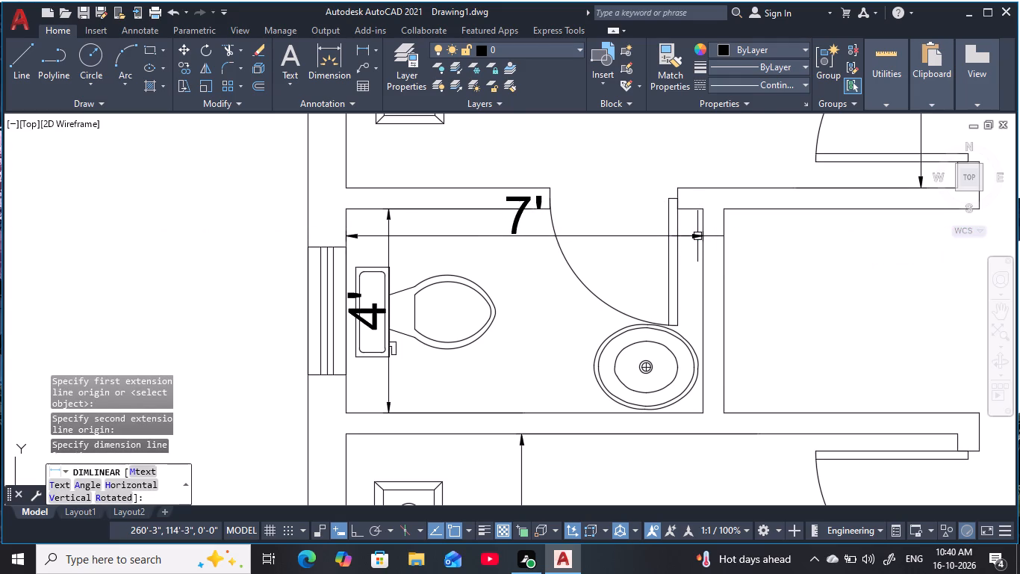
Add a horizontal linear dimension between the north bathroom's west and east inner wall faces, placed across the north end of the bathtub.
scroll(626, 195, "down", 2)
middle_click_drag(623, 195, 523, 297)
scroll(580, 228, "down", 1)
middle_click_drag(588, 233, 516, 321)
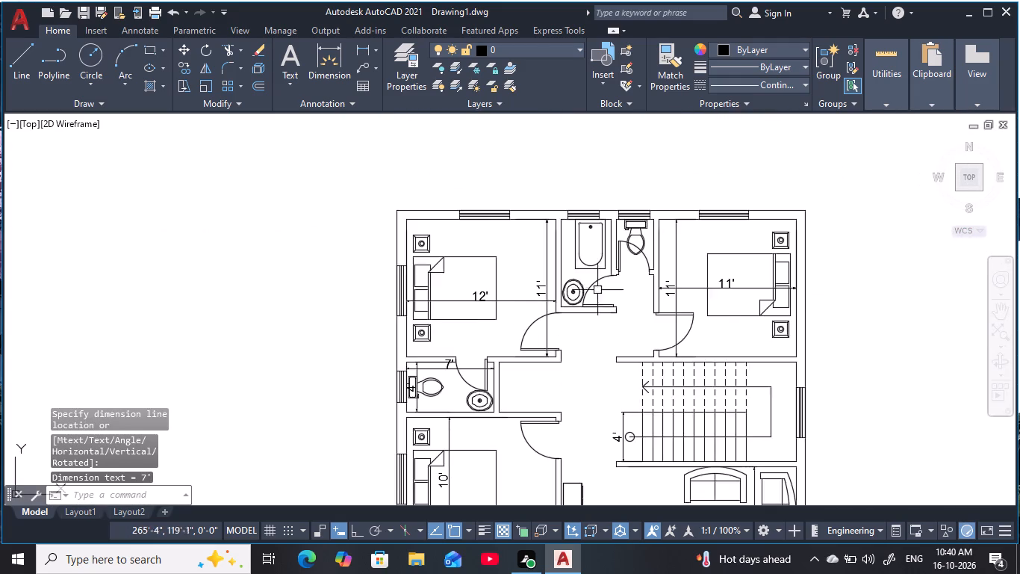
scroll(571, 250, "up", 3)
key("space")
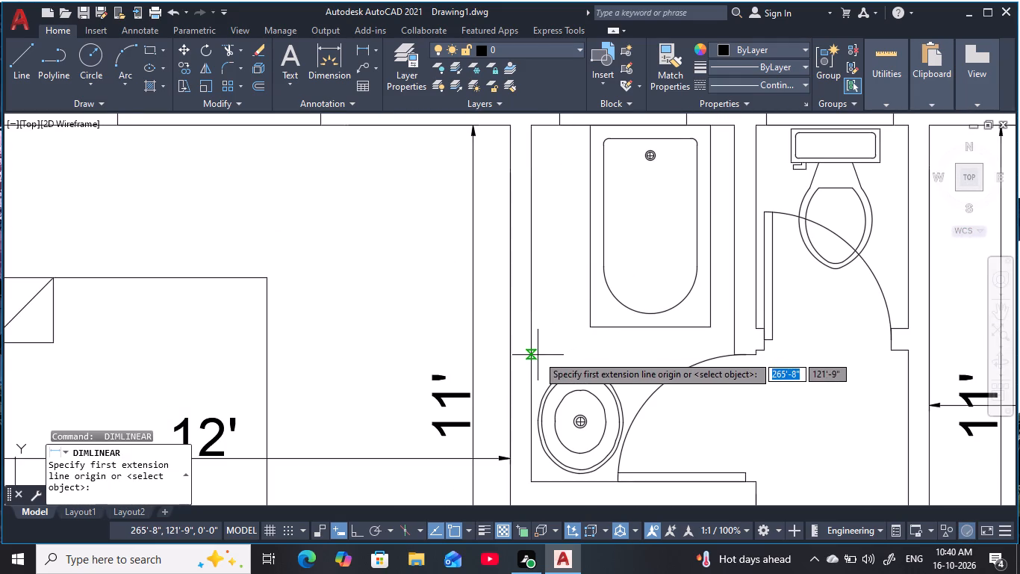
left_click(532, 357)
left_click(733, 350)
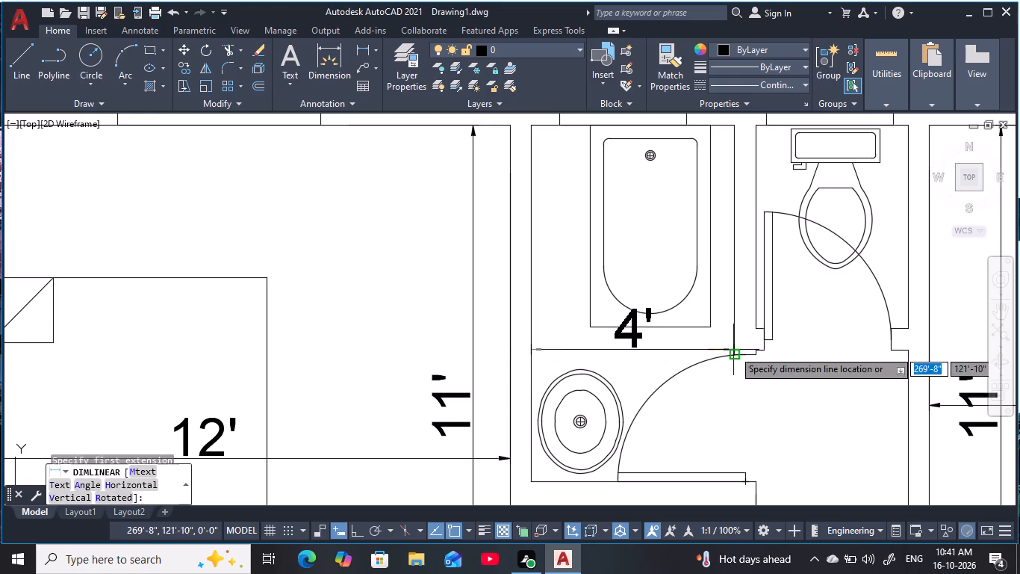
left_click(724, 176)
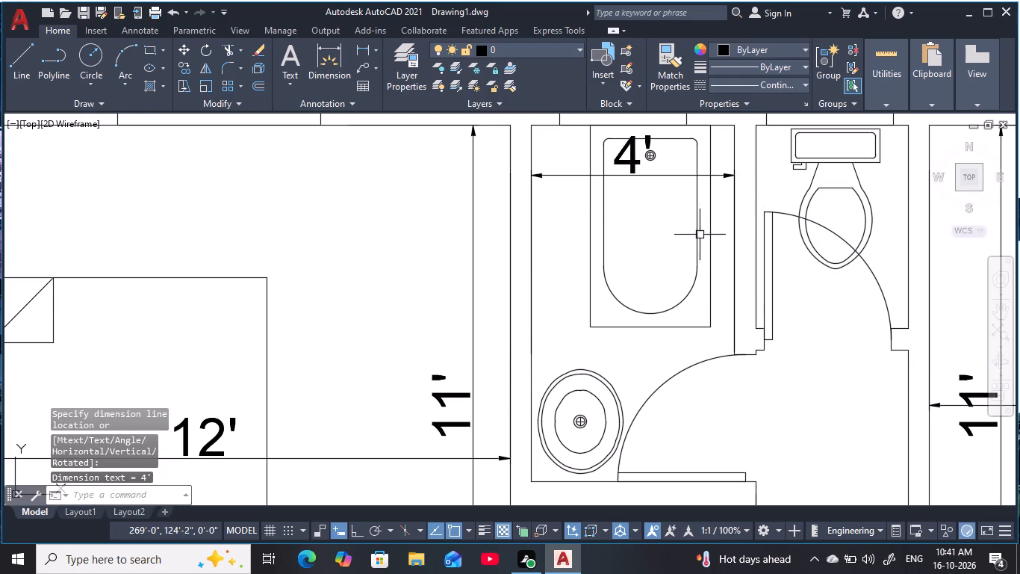
Add a vertical linear dimension between the north bathroom's south and north inner wall faces, placed along the bathtub's west edge.
scroll(698, 233, "down", 1)
middle_click_drag(689, 208, 683, 179)
key("space")
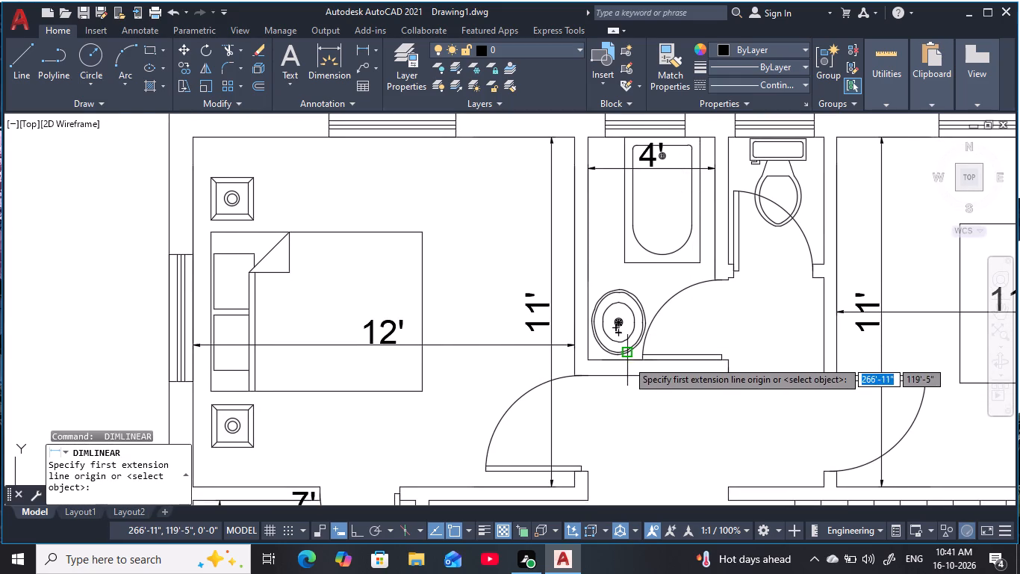
left_click(631, 362)
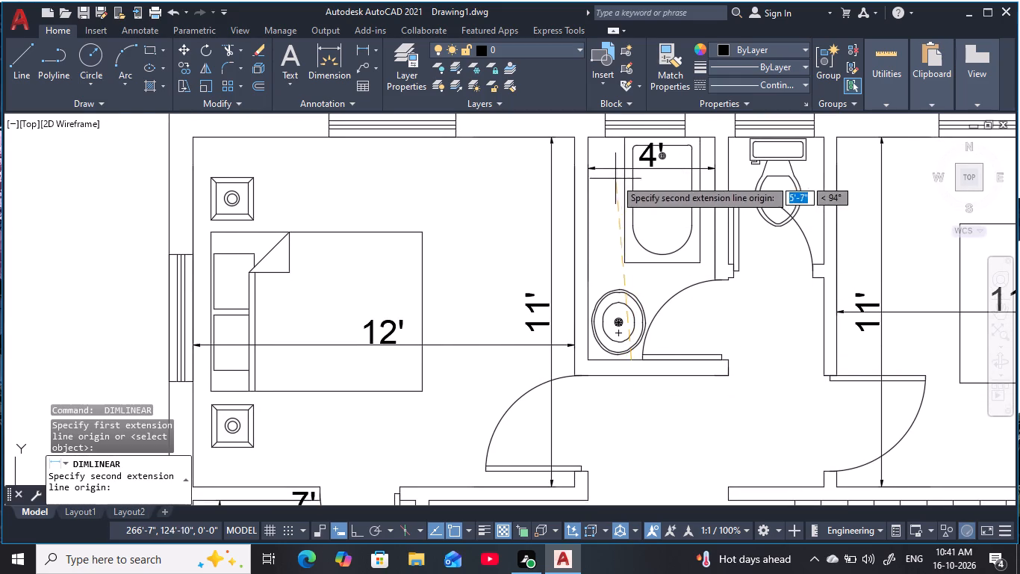
left_click(622, 141)
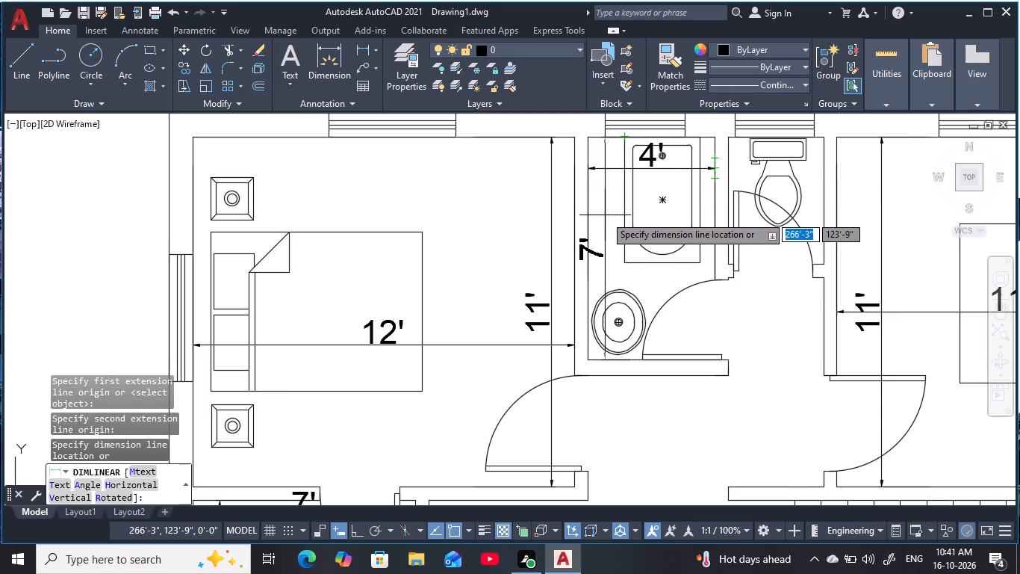
left_click(621, 220)
Add a horizontal linear dimension between the north toilet room's west and east inner wall faces, placed just south of the toilet tank.
scroll(674, 223, "down", 1)
middle_click_drag(675, 223, 565, 251)
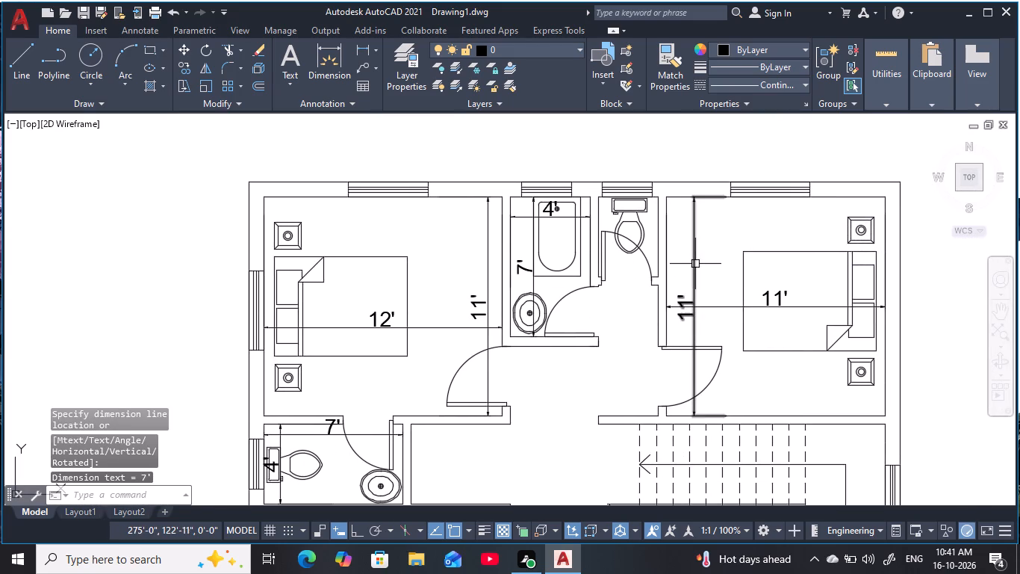
scroll(636, 250, "up", 2)
middle_click_drag(641, 253, 630, 344)
key("space")
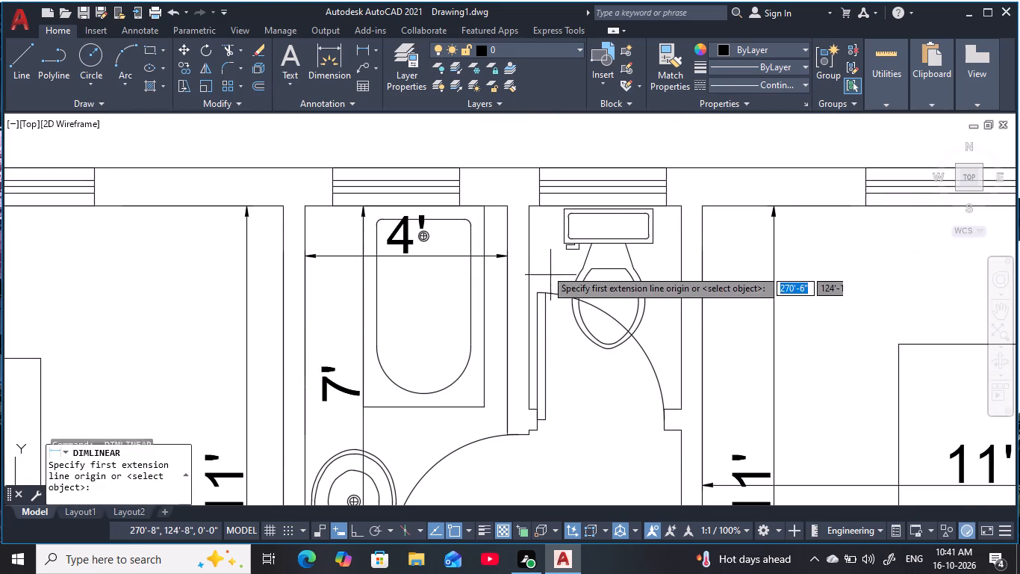
left_click(533, 250)
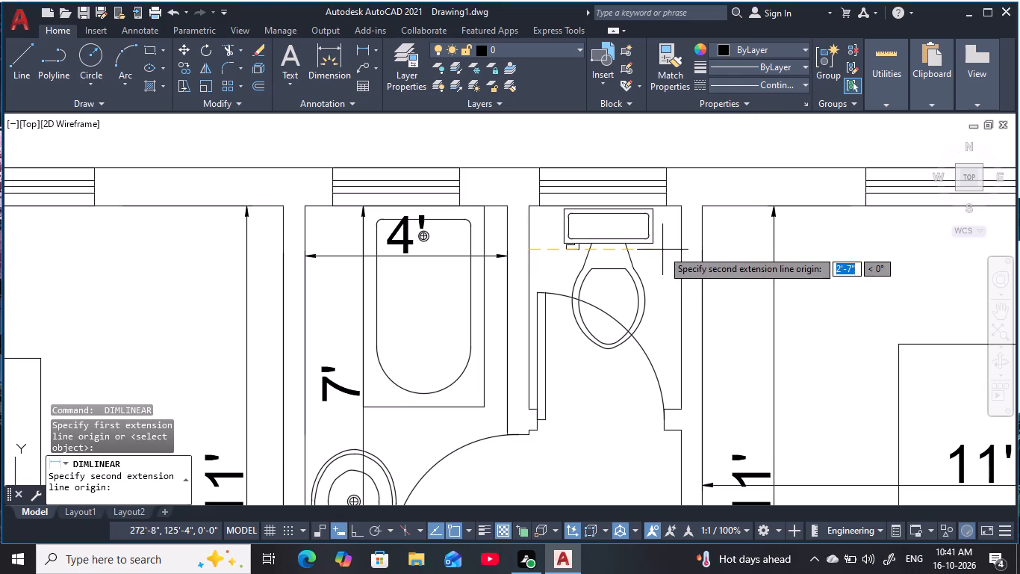
left_click(676, 247)
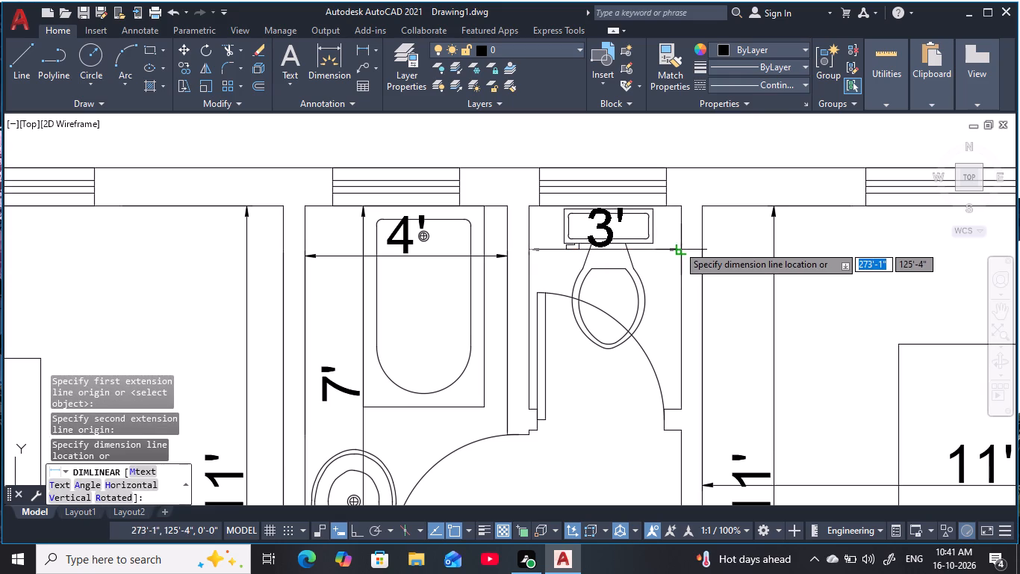
left_click(678, 245)
Add a vertical linear dimension from the north toilet room's doorway wall to its north inner wall face, placed along the east wall.
key("space")
left_click(667, 407)
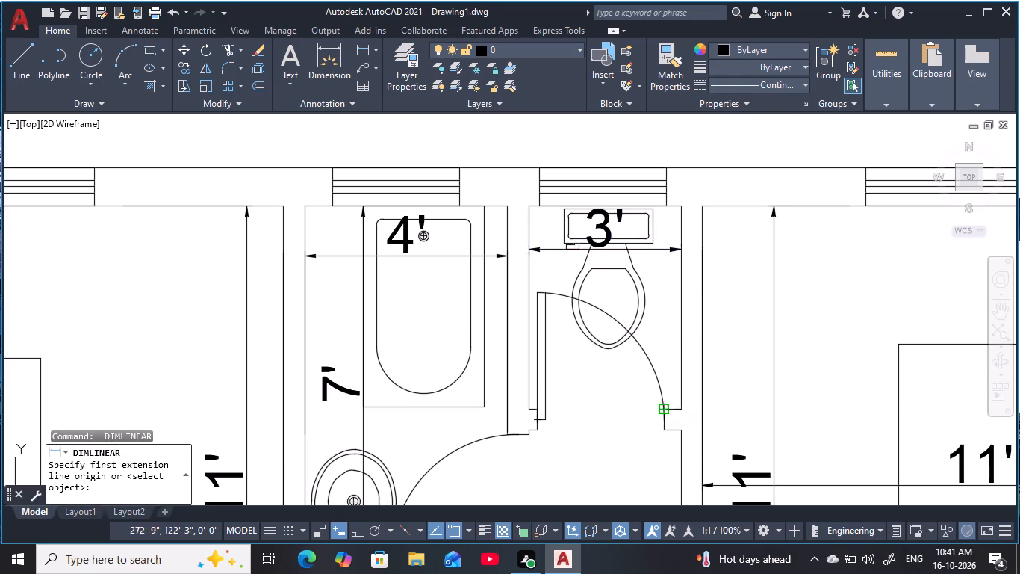
left_click(667, 209)
left_click(675, 264)
Add a horizontal linear dimension between the south porch's west and east inner wall faces, placed just north of the gate opening.
key("space")
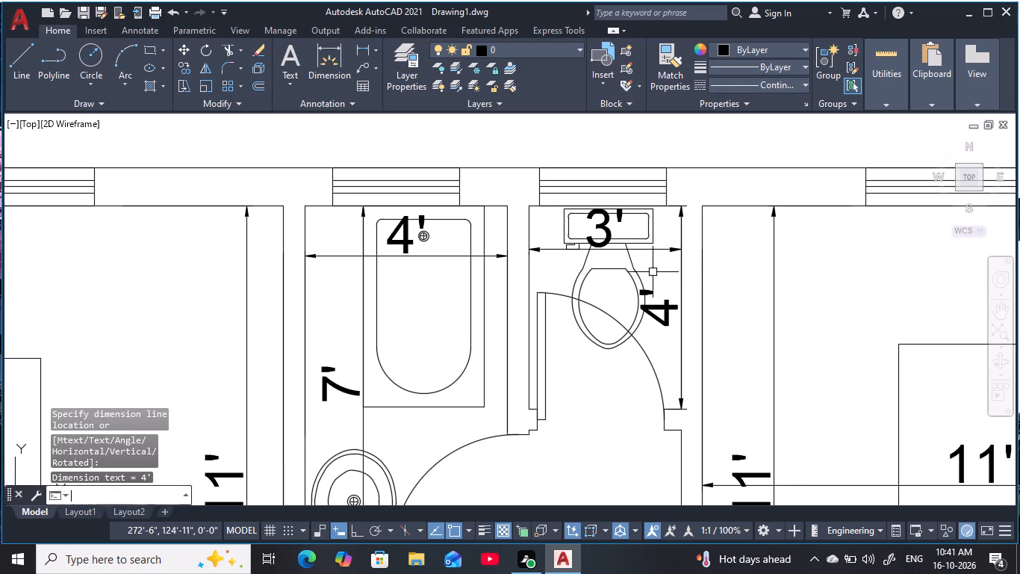
scroll(664, 278, "down", 2)
middle_click_drag(688, 280, 635, 239)
scroll(636, 244, "down", 2)
middle_click_drag(663, 256, 677, 197)
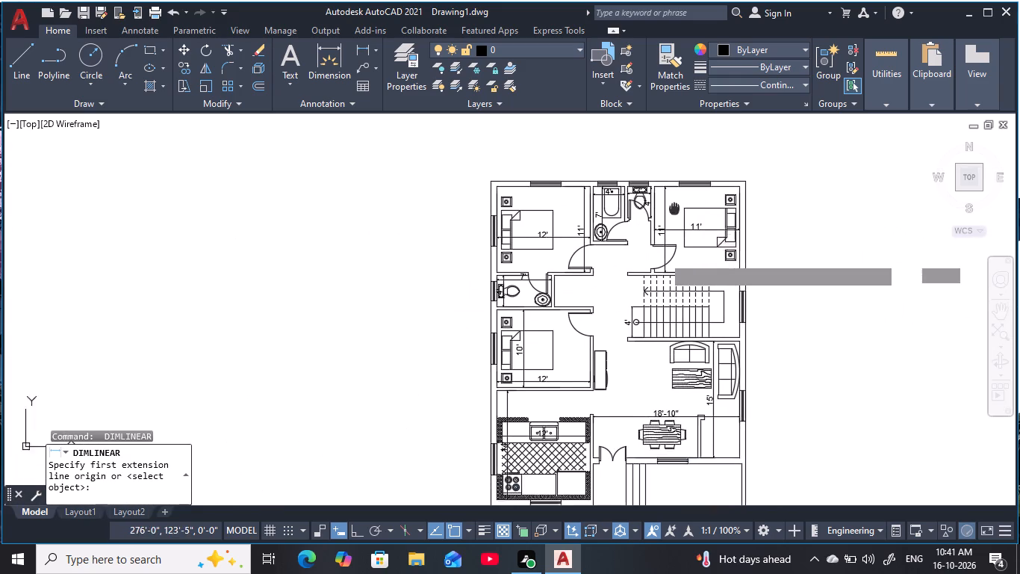
middle_click_drag(677, 197, 682, 180)
middle_click_drag(662, 428, 610, 205)
scroll(620, 232, "up", 2)
middle_click(620, 232)
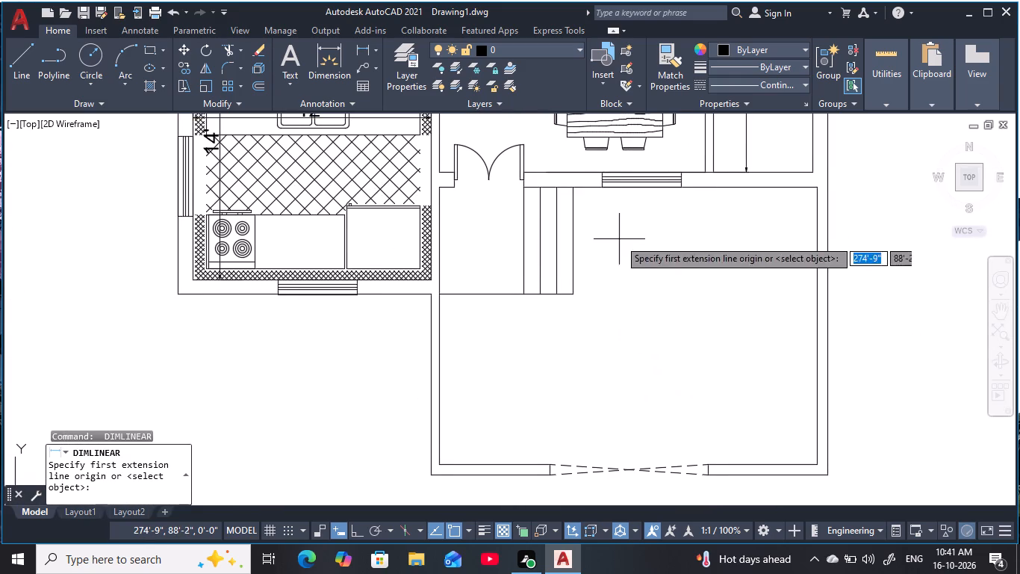
key("space")
key("space")
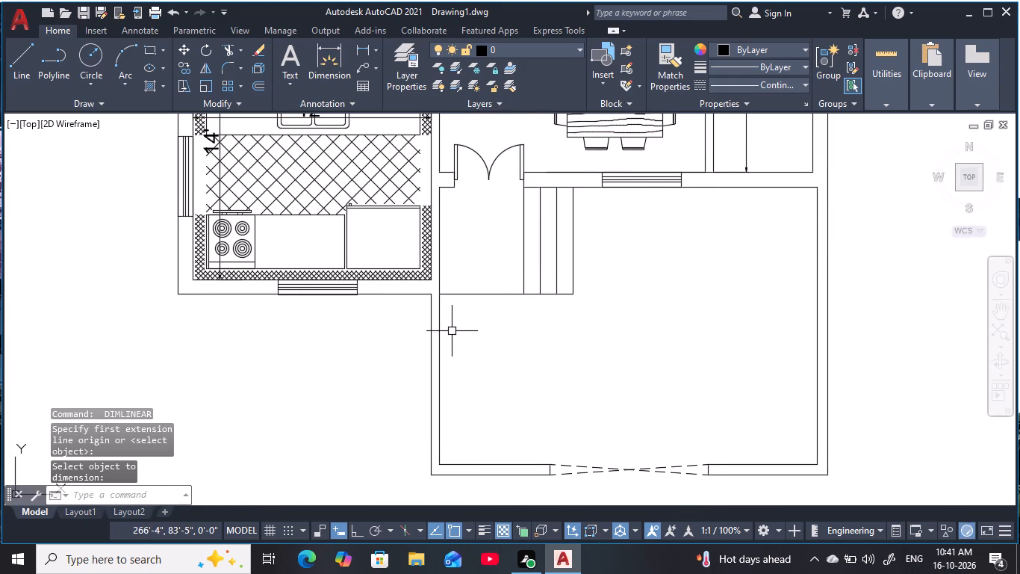
key("space")
left_click(442, 331)
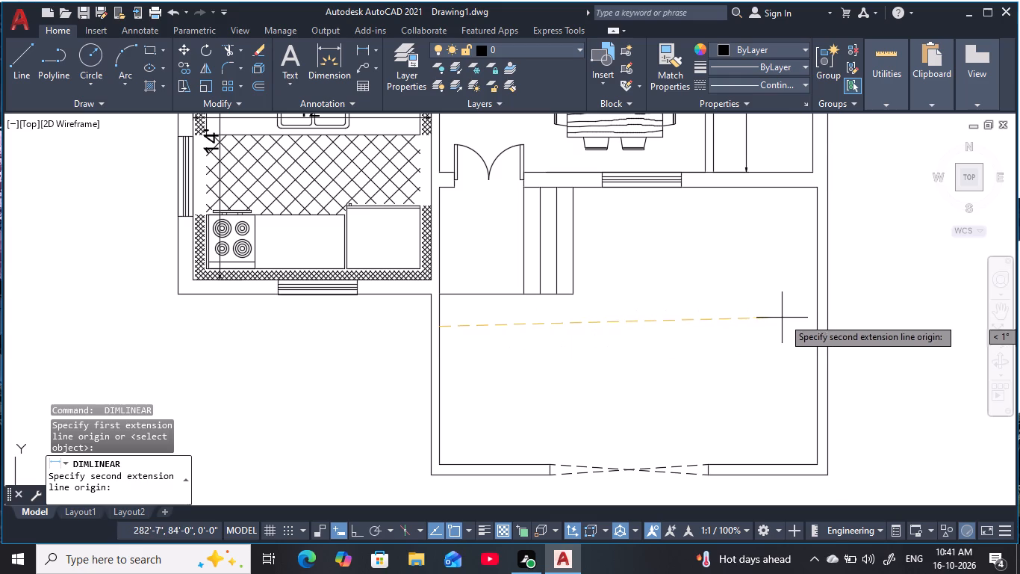
left_click(816, 329)
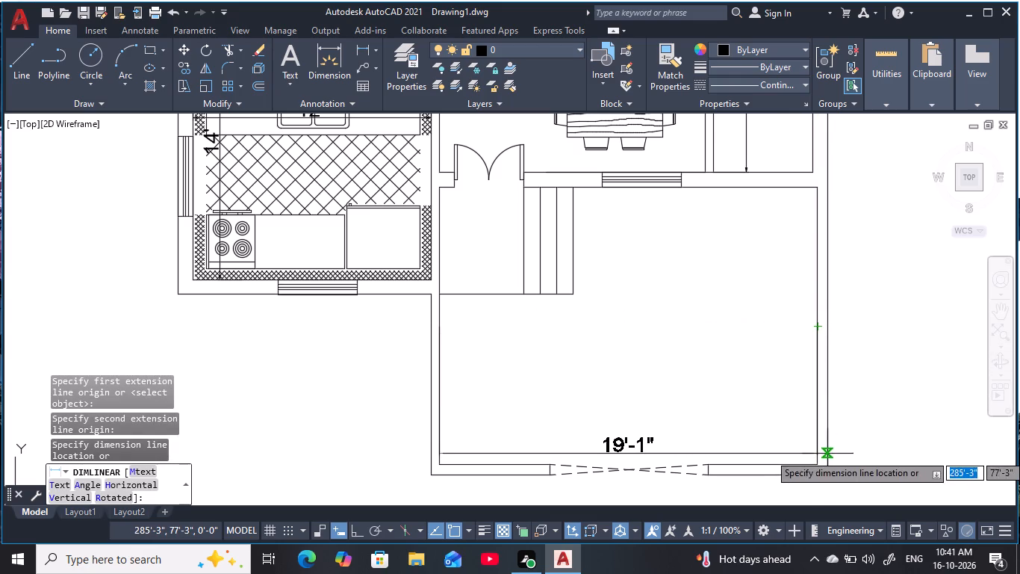
left_click(827, 454)
Add a vertical linear dimension between the south porch's south and north inner wall faces, placed just inside the east wall.
key("space")
left_click(778, 466)
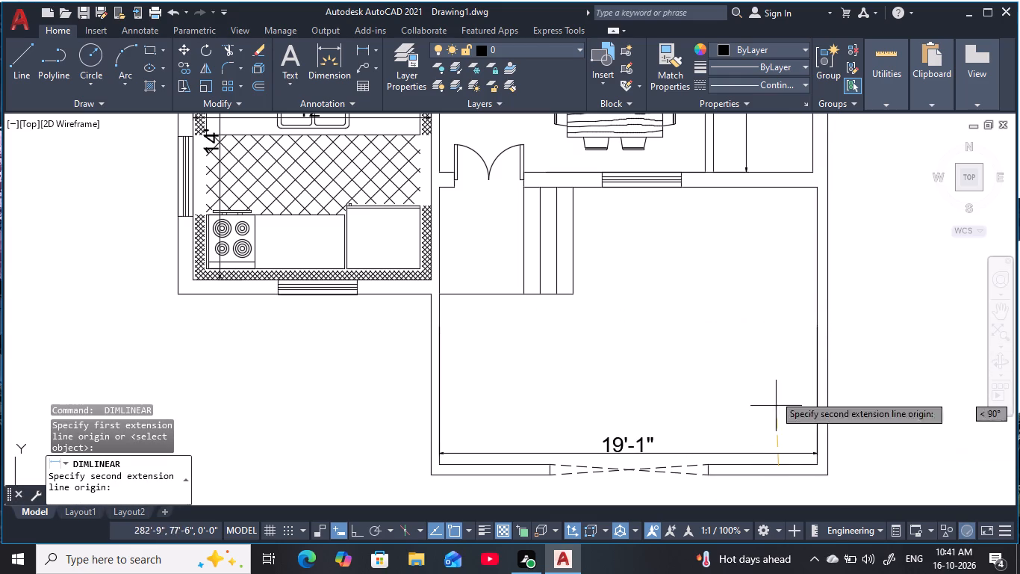
left_click(780, 191)
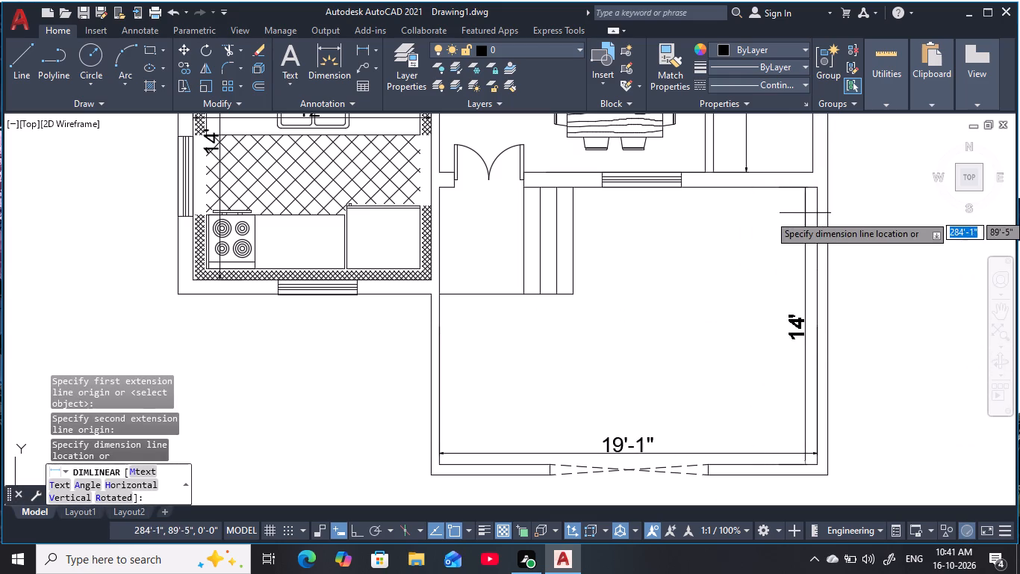
left_click(809, 216)
Add a horizontal linear dimension from the dining partition's east face to the east inner wall face, placed just north of the south wall.
scroll(713, 247, "down", 1)
middle_click_drag(714, 250, 745, 357)
scroll(777, 273, "up", 2)
middle_click_drag(770, 278, 742, 299)
key("space")
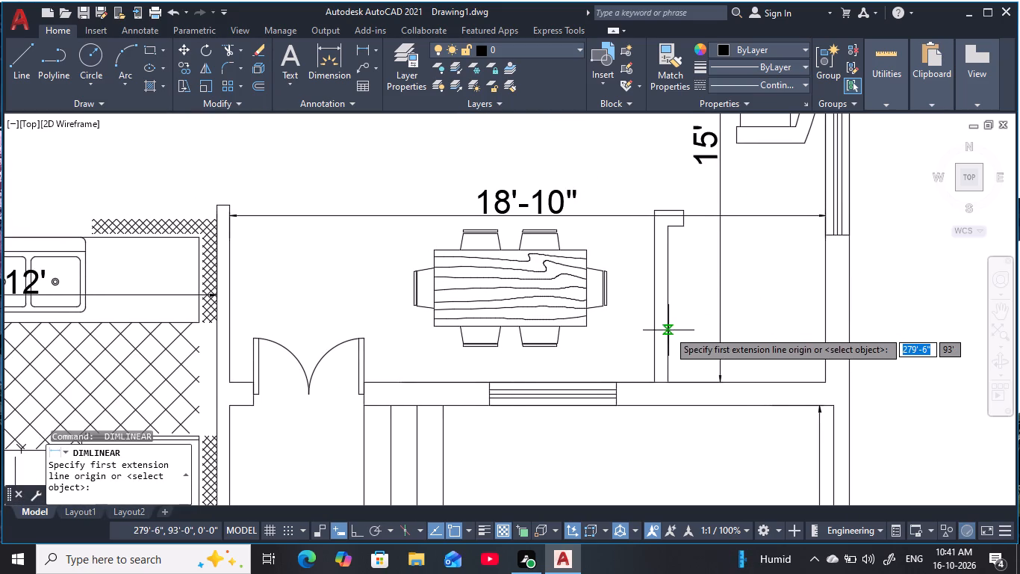
left_click(669, 330)
left_click(820, 328)
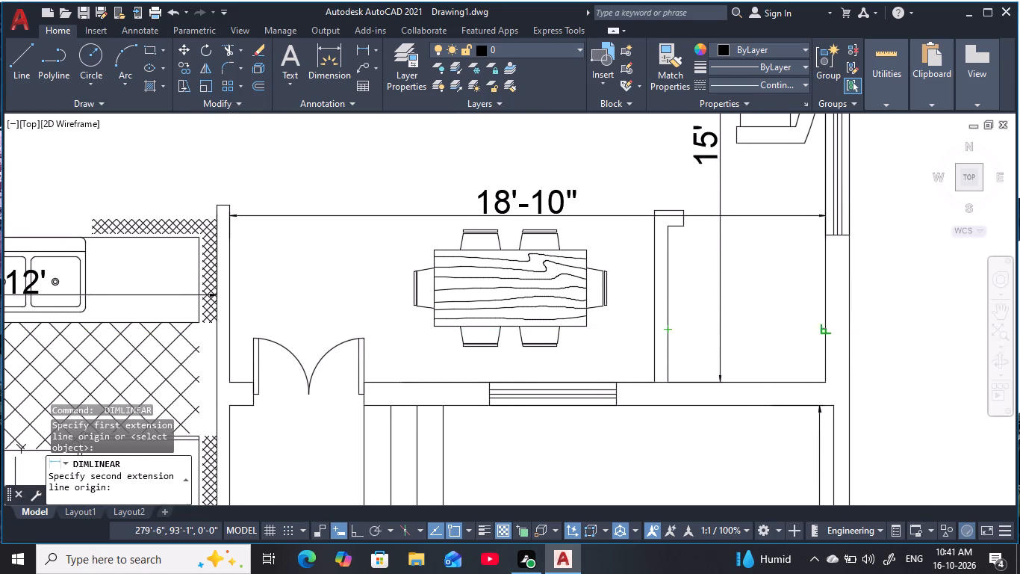
left_click(824, 371)
Add a vertical linear dimension from the south inner wall face to the dining partition's north return, placed just east of the partition.
key("space")
left_click(694, 382)
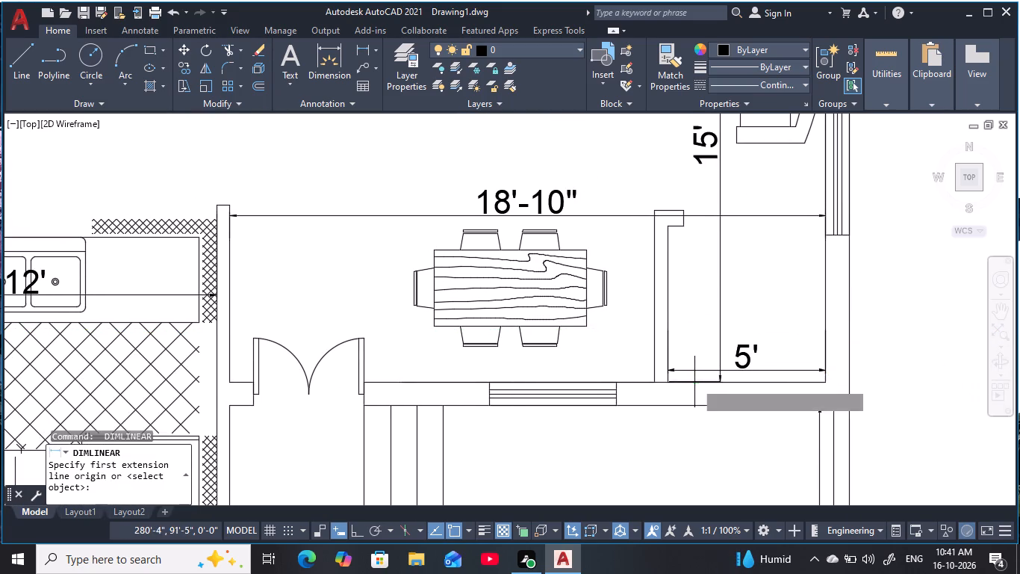
left_click(687, 230)
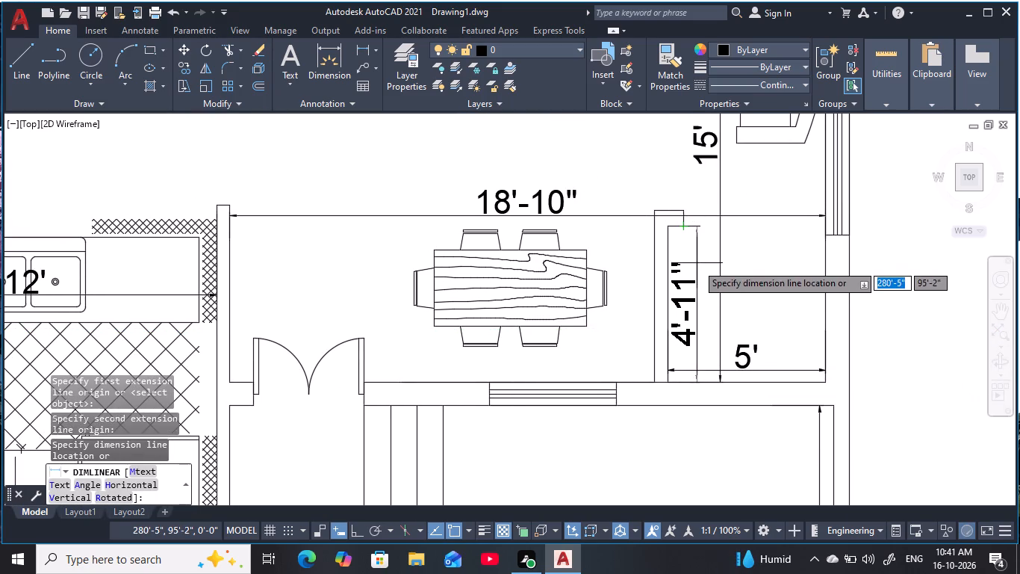
left_click(698, 265)
Examine the floor plan's rooms and hallway for dimension coverage.
scroll(571, 256, "down", 2)
middle_click_drag(604, 303, 658, 377)
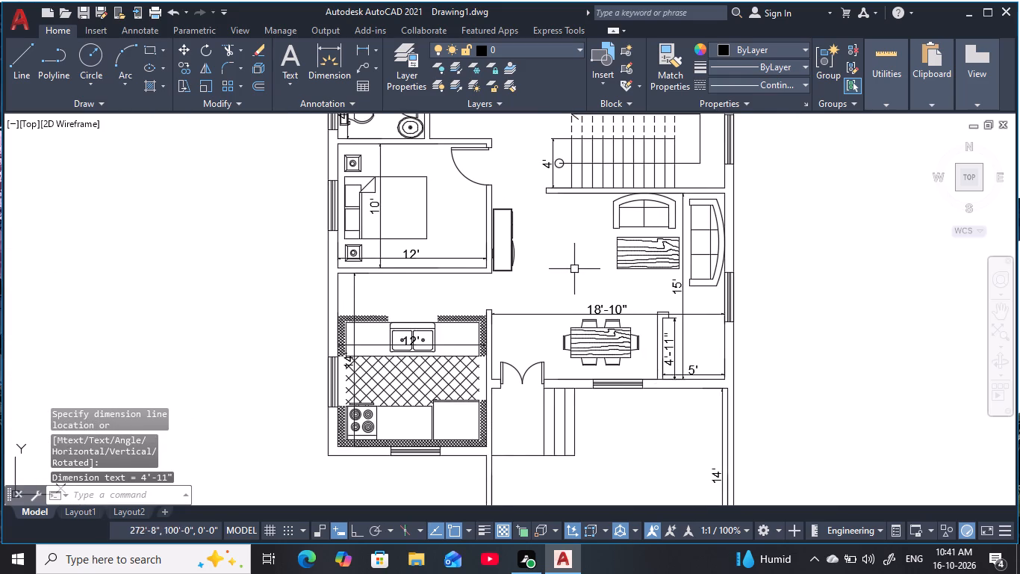
scroll(567, 264, "down", 1)
middle_click_drag(559, 266, 651, 320)
middle_click_drag(618, 220, 627, 266)
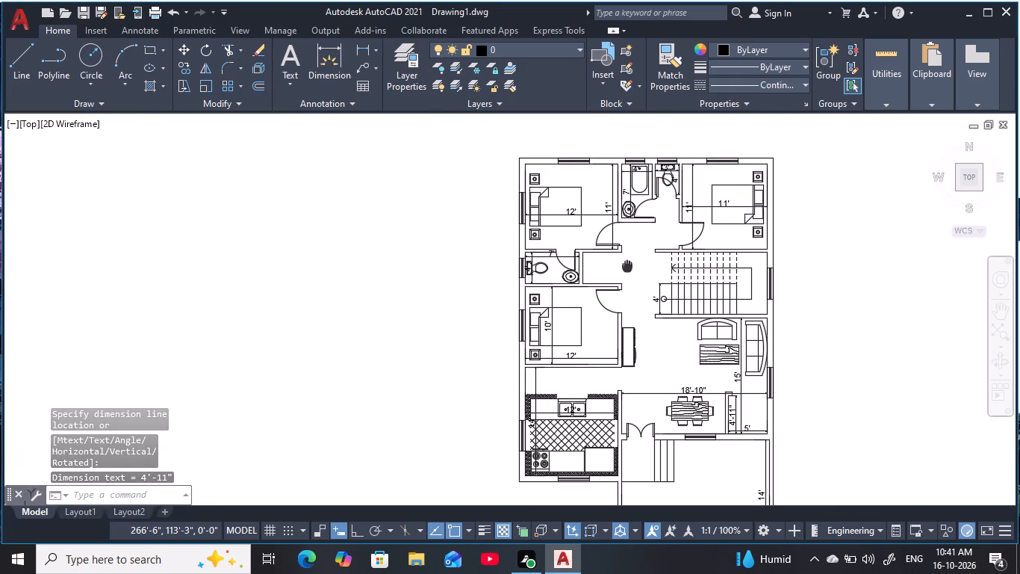
middle_click_drag(627, 266, 628, 266)
scroll(637, 253, "up", 2)
scroll(638, 252, "down", 1)
middle_click_drag(641, 264, 642, 265)
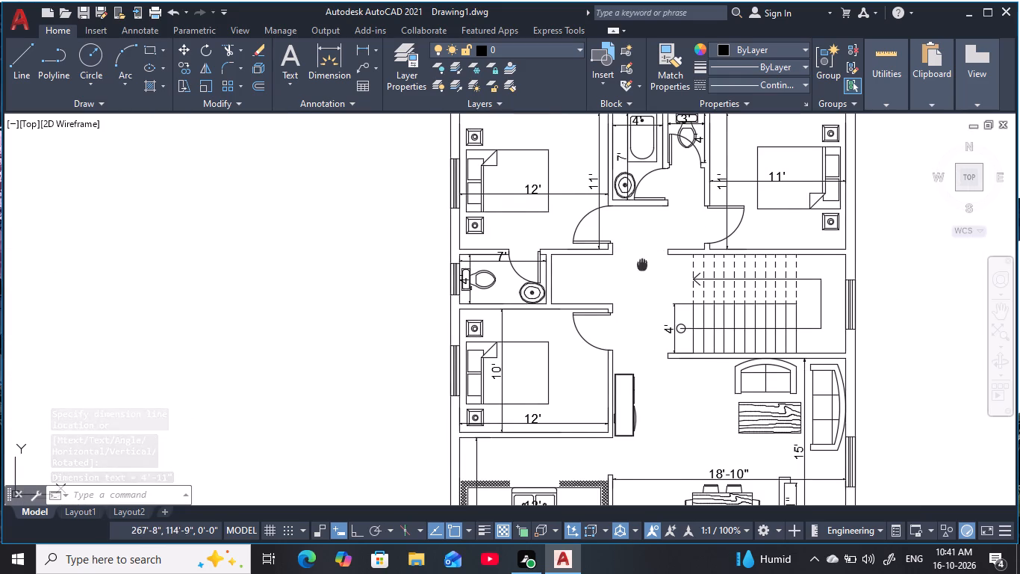
middle_click_drag(642, 265, 655, 273)
key("Escape")
key("Escape")
key("Escape")
key("Escape")
middle_click_drag(653, 256, 696, 318)
key("Escape")
key("Escape")
key("Escape")
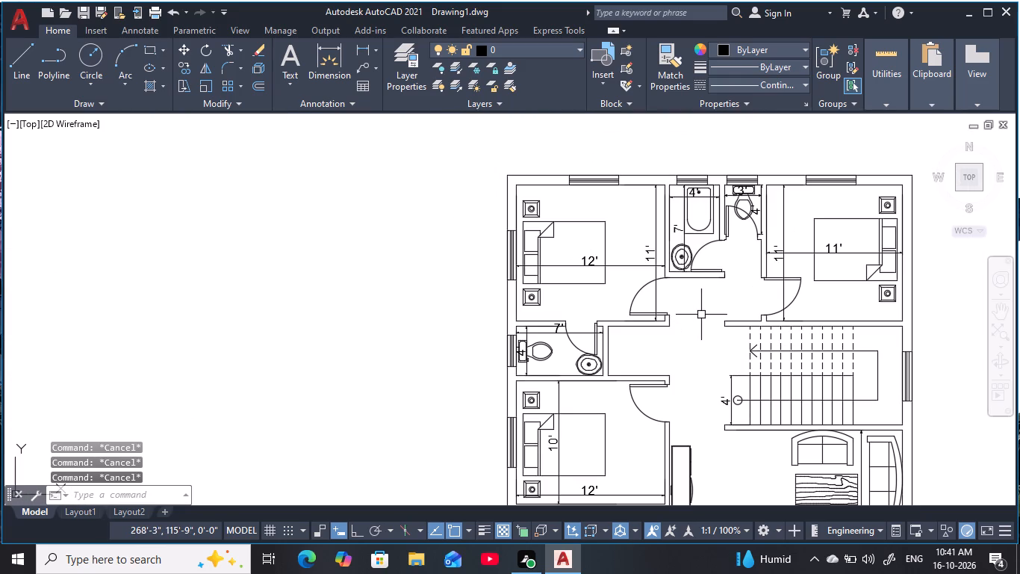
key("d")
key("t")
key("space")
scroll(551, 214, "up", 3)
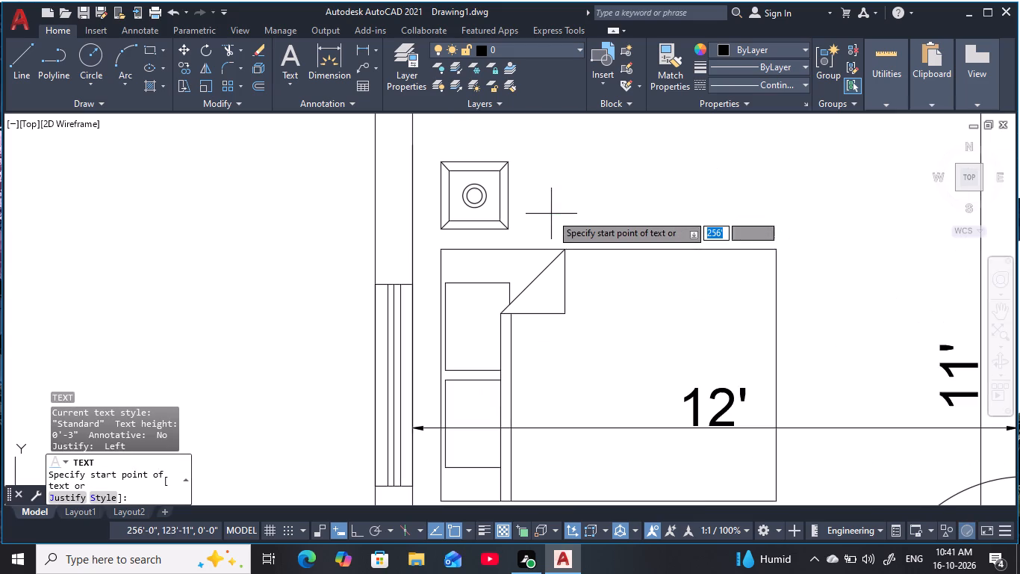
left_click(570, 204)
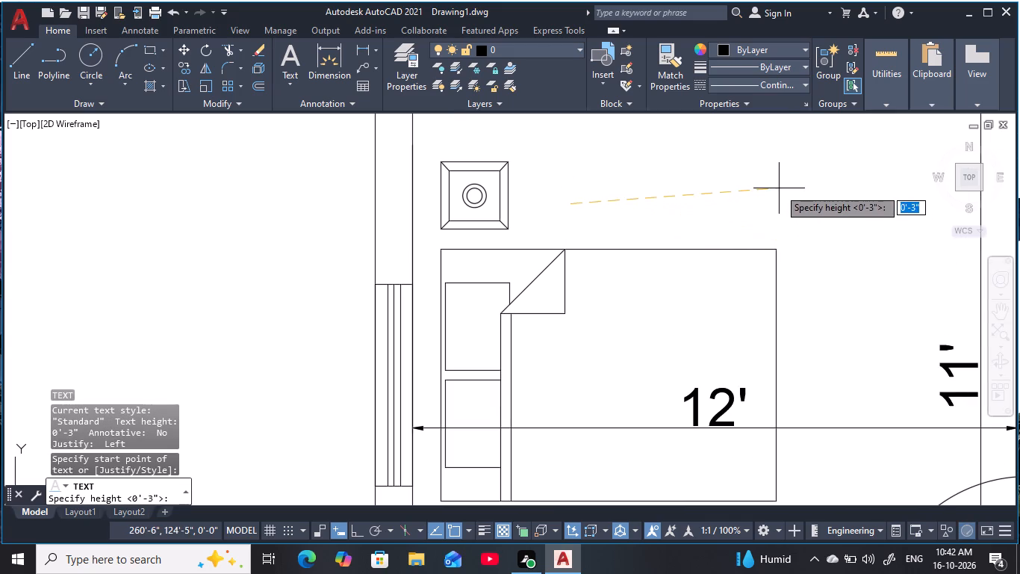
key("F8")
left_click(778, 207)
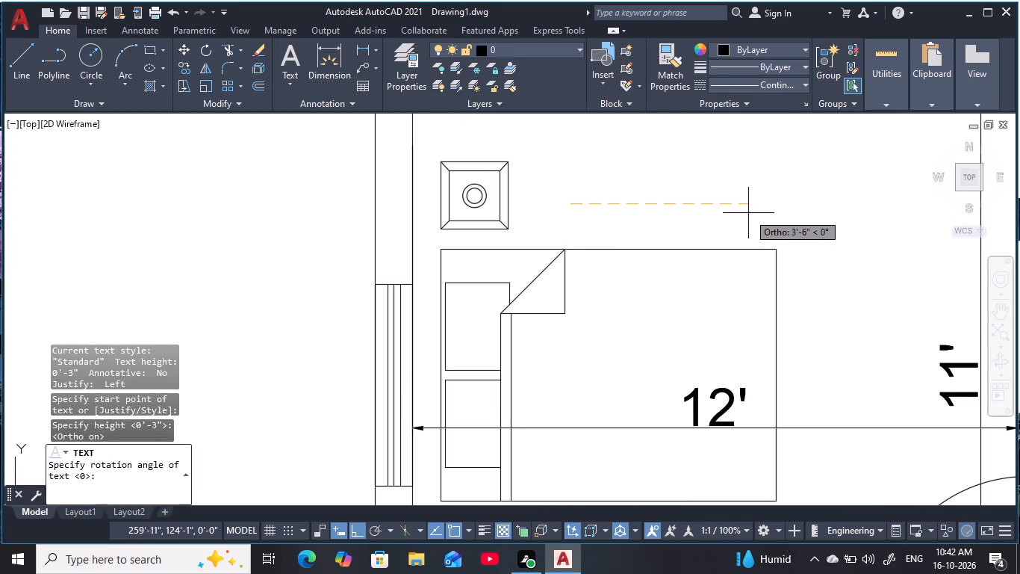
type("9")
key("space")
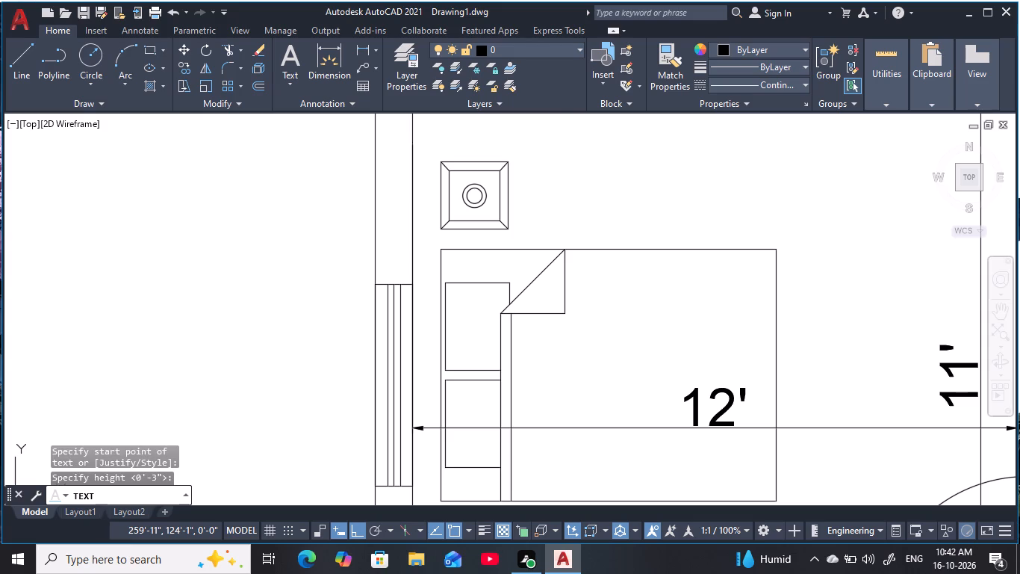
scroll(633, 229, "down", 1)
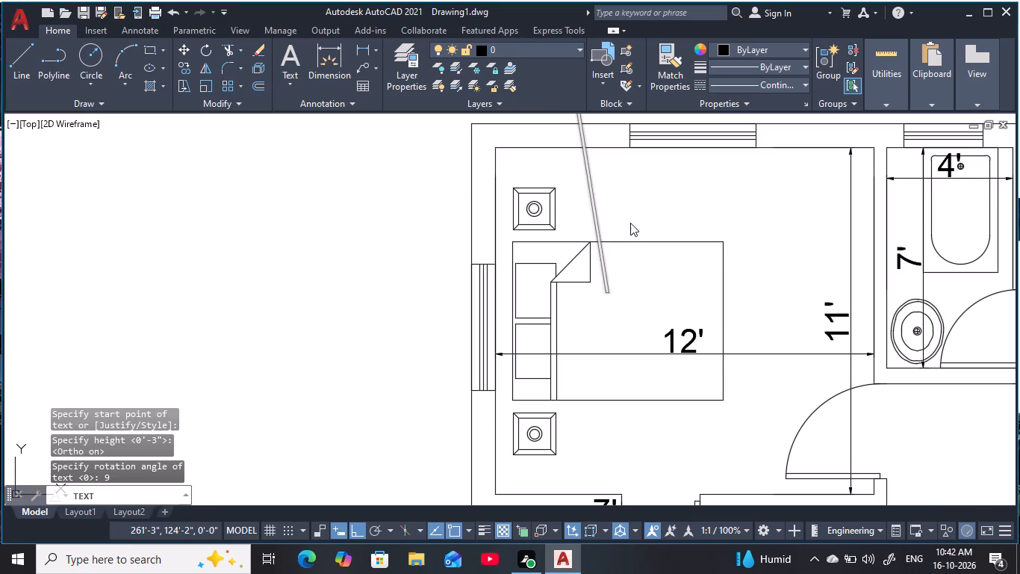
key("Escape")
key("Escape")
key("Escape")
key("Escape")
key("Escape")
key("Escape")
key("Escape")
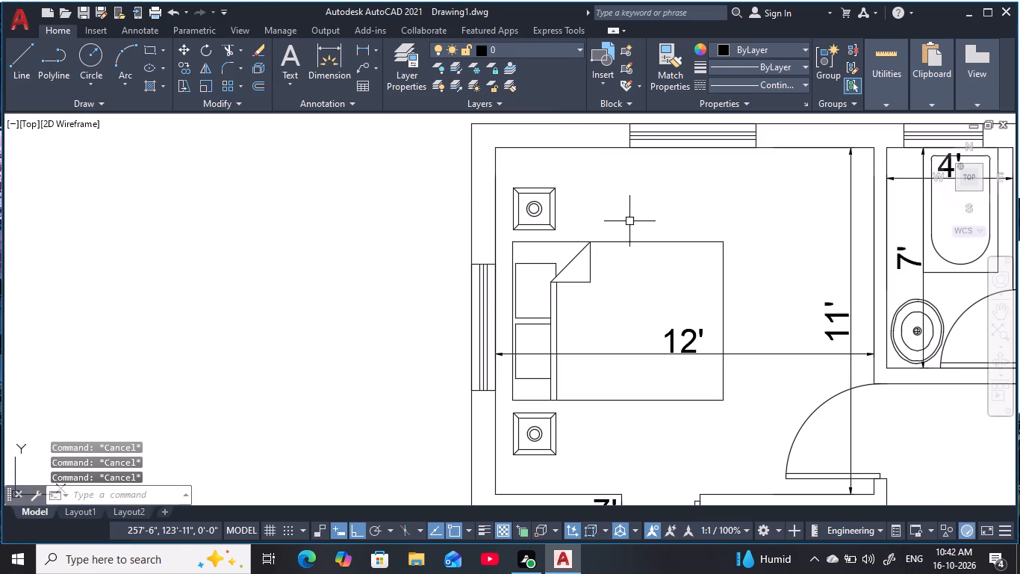
Place single-line text BEDROOM with height 9" and rotation 0 just north of the bed in the northwest bedroom.
type("DT")
key("space")
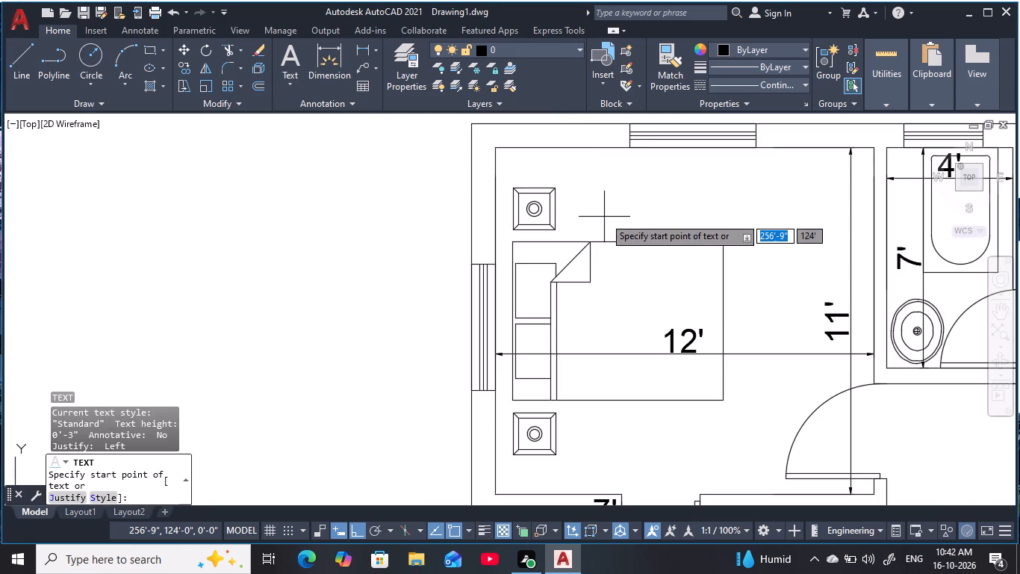
left_click(608, 217)
key("9")
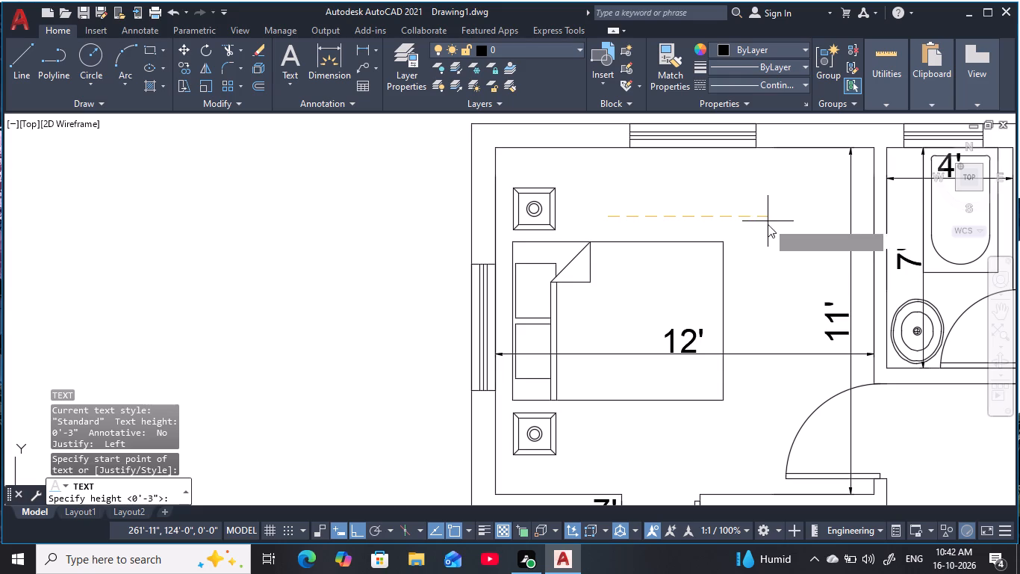
key("space")
key("space")
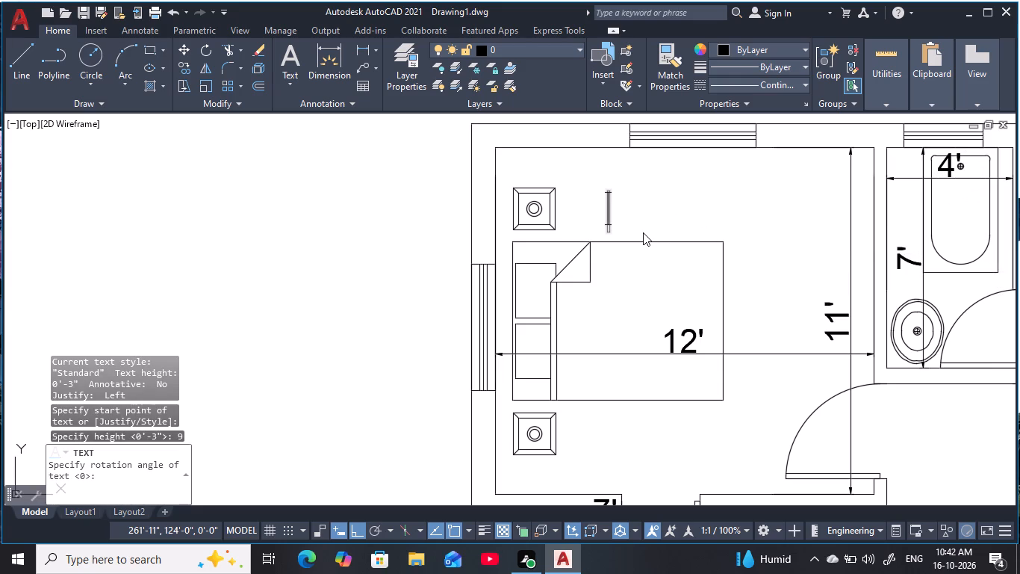
type("BED")
type("ROOM")
key("Return")
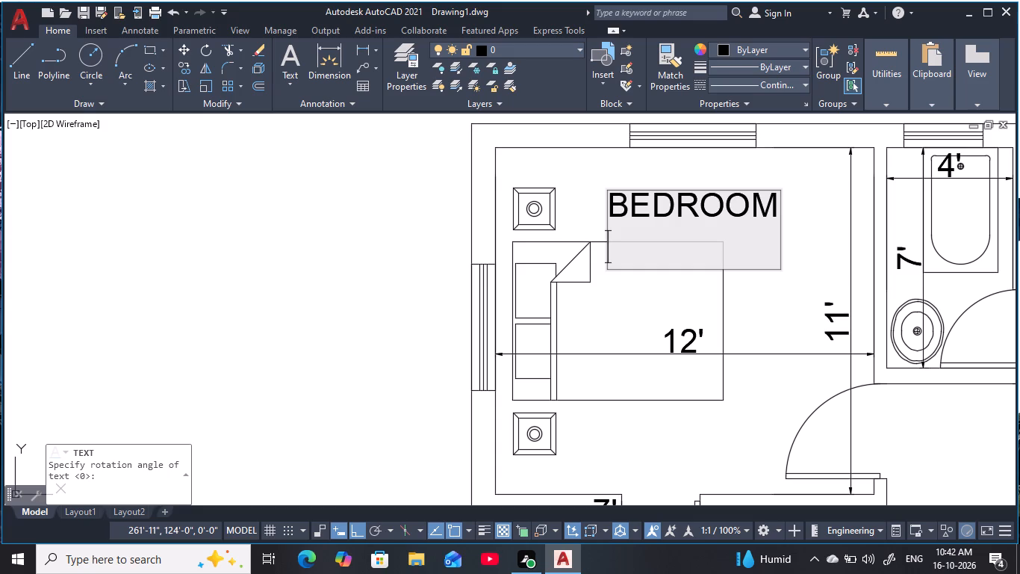
Add the room size 12'-0" x 11'-0" as a second text line under BEDROOM and finish the text.
type("12")
key("apostrophe")
key("space")
key("x")
key("BackSpace")
key("BackSpace")
key("minus")
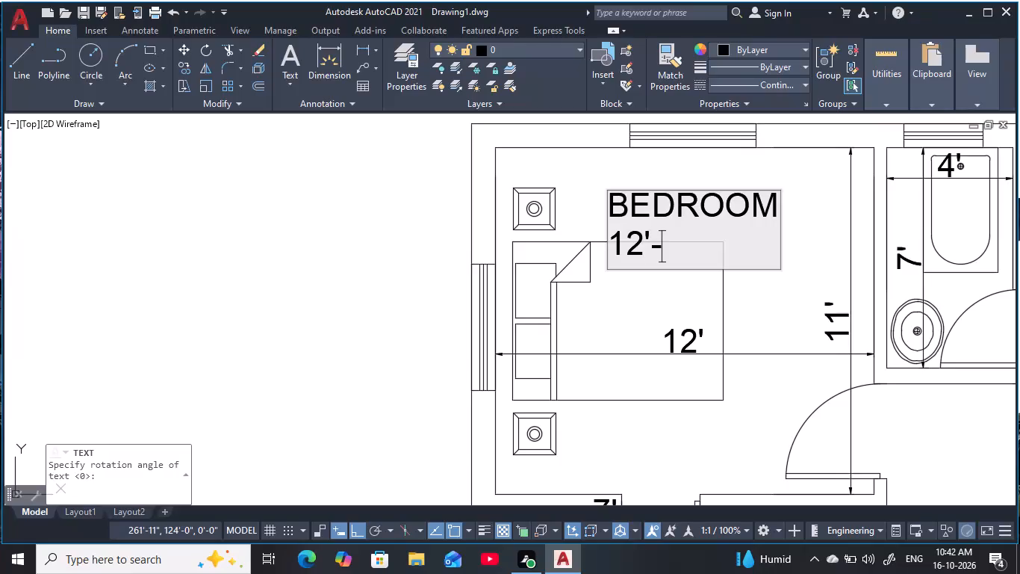
type("0\"")
key("space")
key("x")
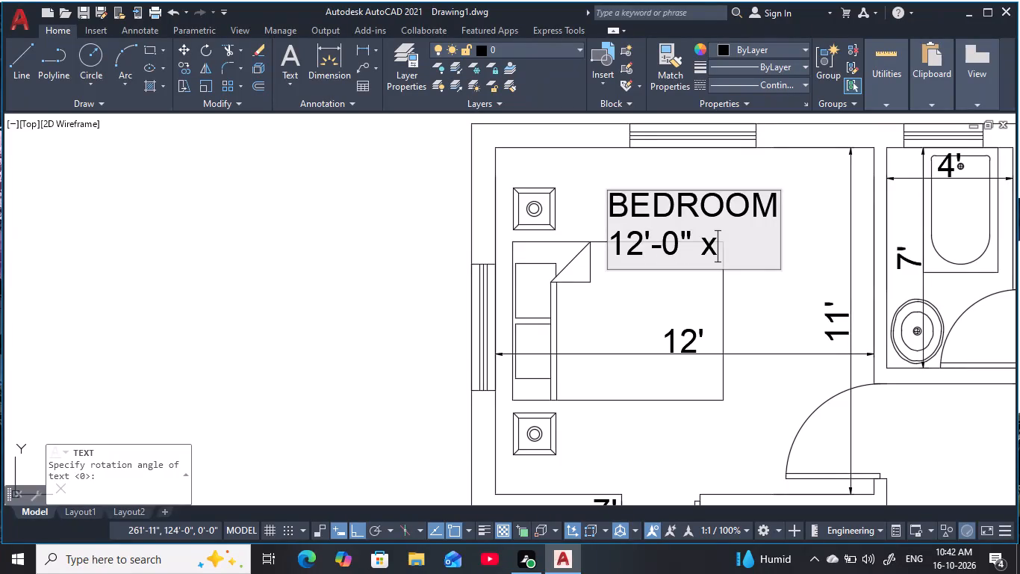
key("space")
type("11")
key("apostrophe")
key("minus")
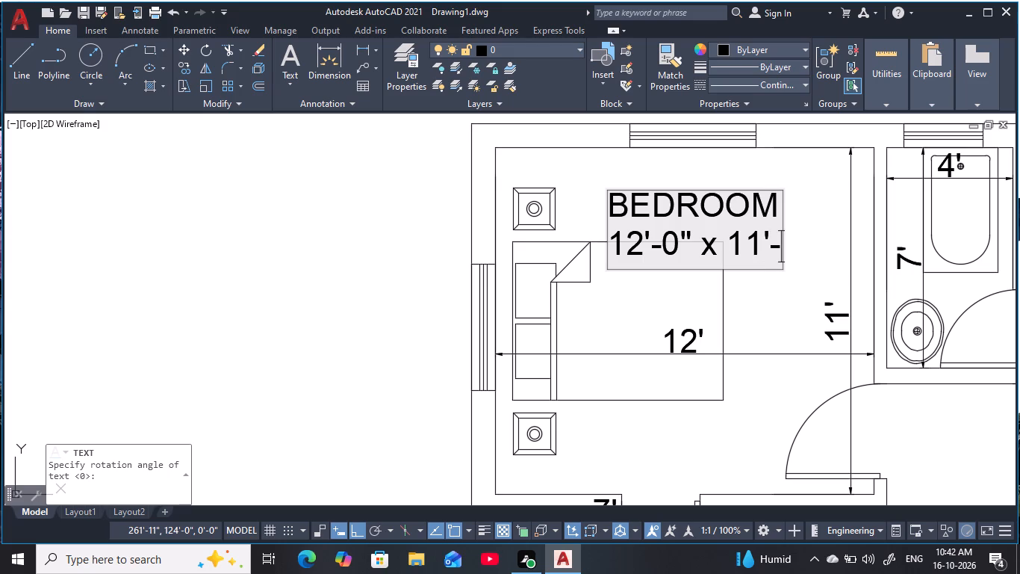
type("0\"")
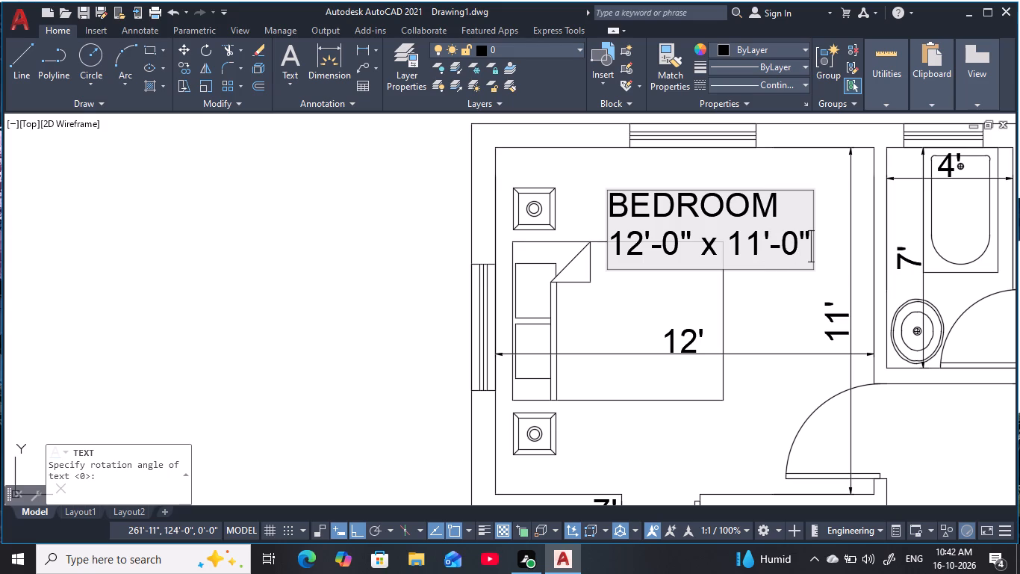
left_click(748, 291)
key("Escape")
key("Escape")
key("Escape")
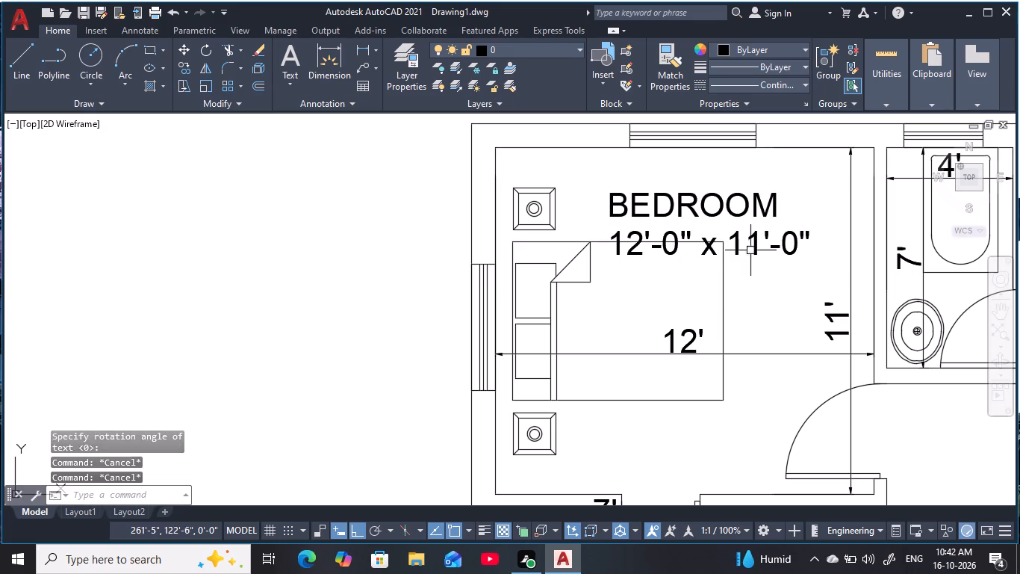
key("Escape")
Copy both lines of the northwest bedroom label into the northeast bedroom, just north of its bed.
left_click(745, 212)
left_click(762, 252)
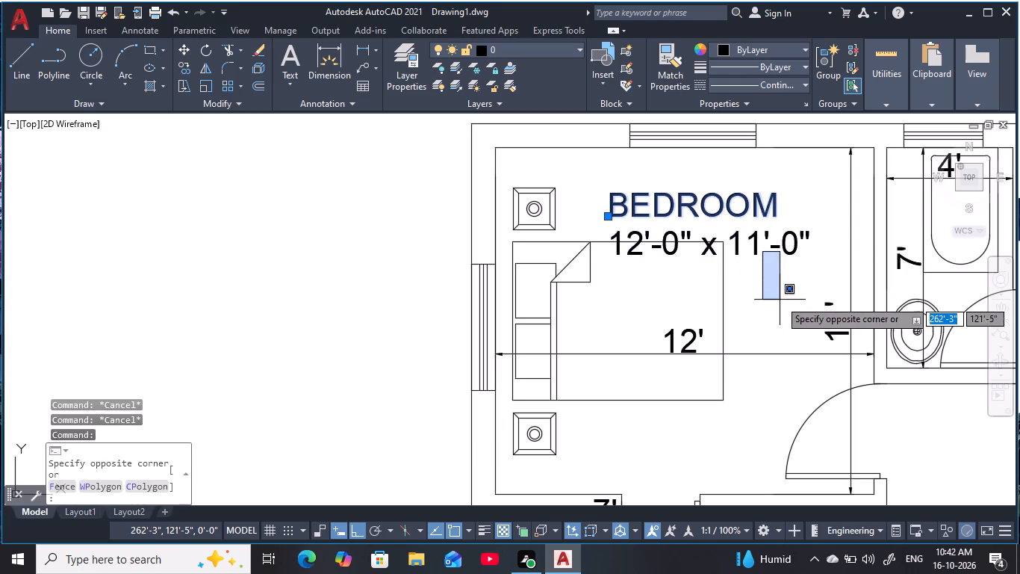
key("Escape")
key("Escape")
left_click(737, 217)
left_click(756, 249)
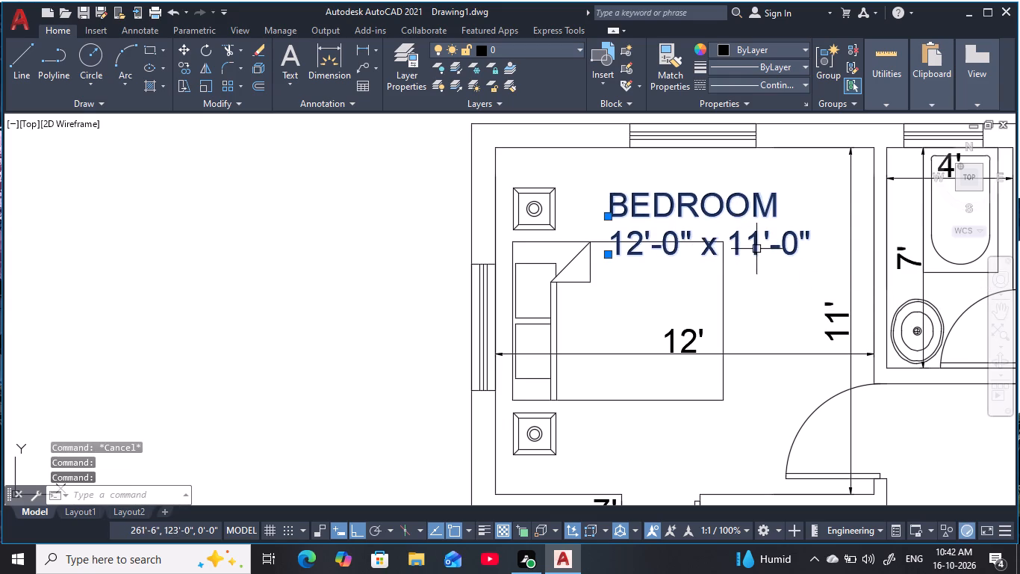
key("c")
key("o")
key("space")
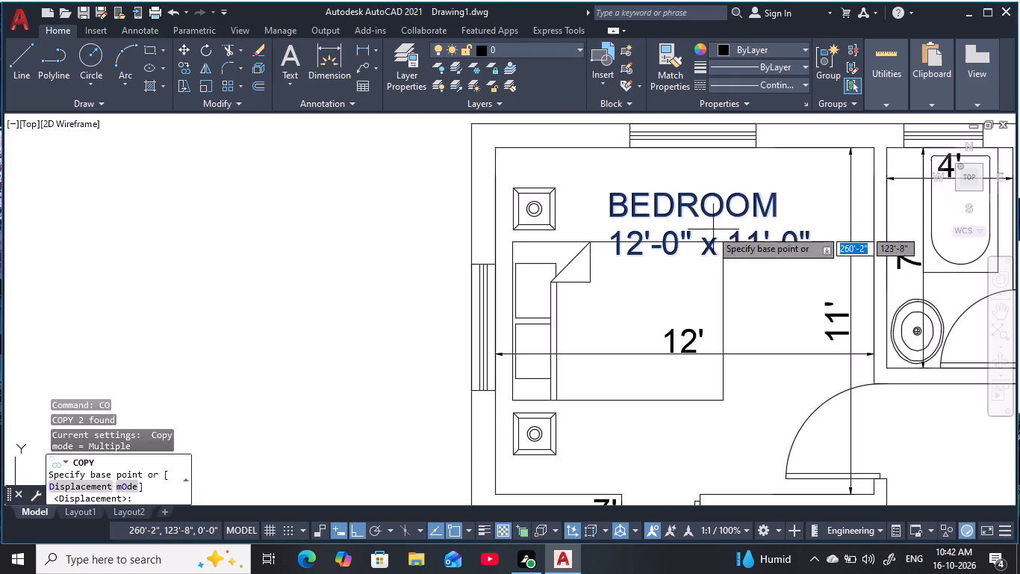
left_click(701, 226)
middle_click_drag(792, 256, 529, 277)
key("F8")
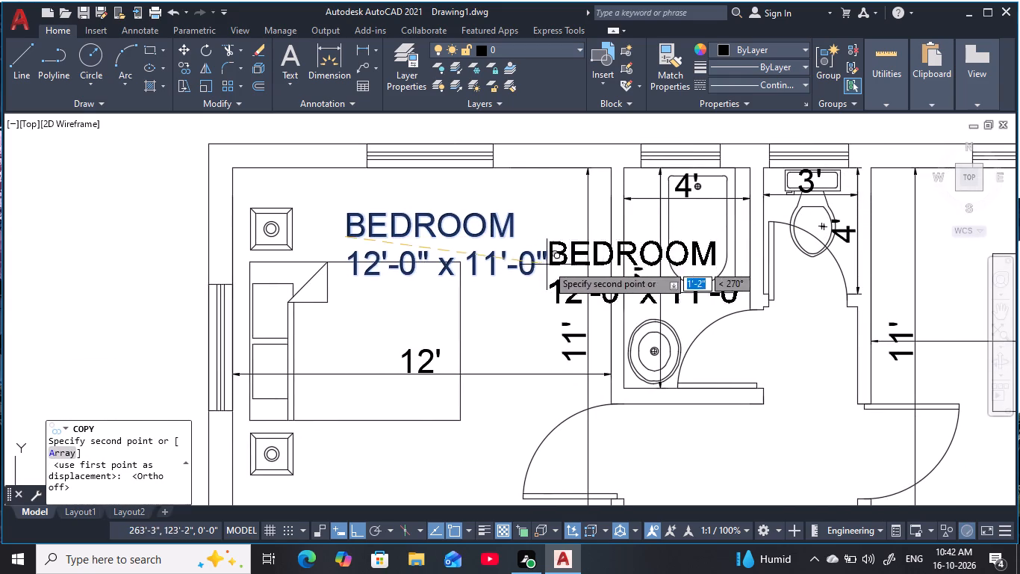
middle_click_drag(634, 256, 402, 253)
scroll(539, 263, "down", 1)
scroll(671, 250, "up", 1)
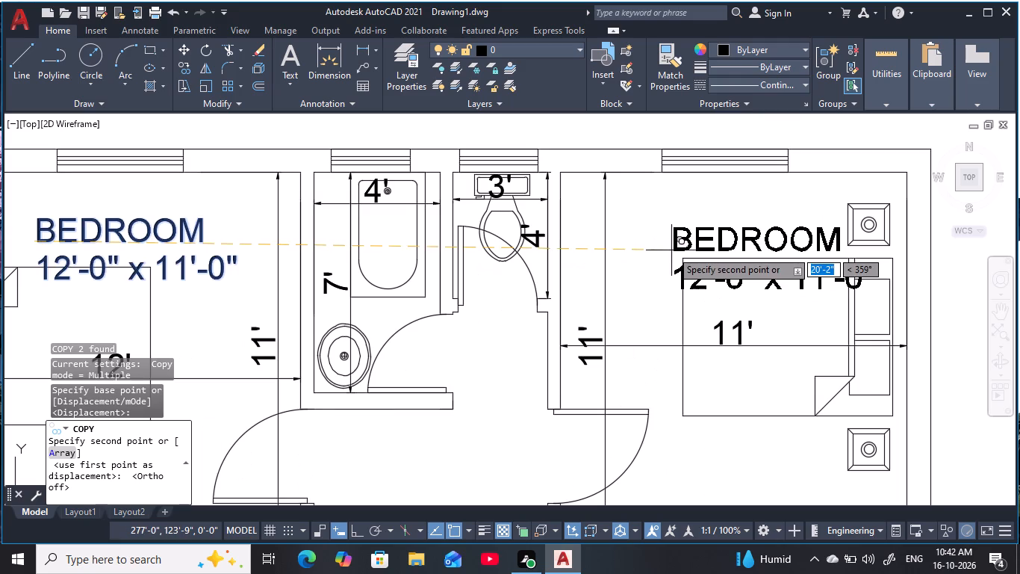
left_click(640, 212)
Place another copy of the two-line label in the southwest bedroom, just north of its bed.
scroll(708, 297, "down", 1)
middle_click_drag(706, 300, 662, 188)
scroll(677, 300, "down", 1)
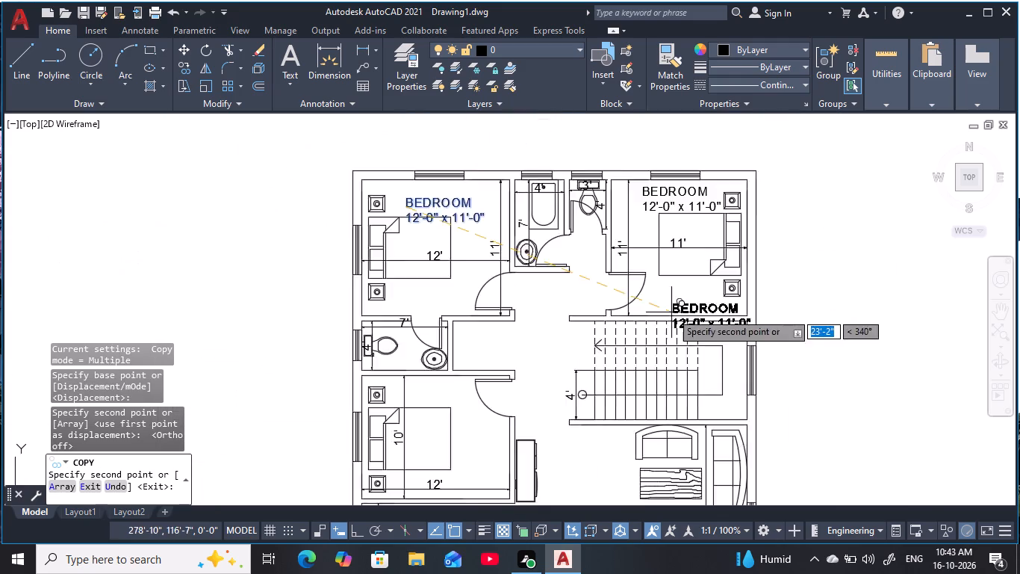
scroll(669, 315, "down", 1)
middle_click_drag(665, 318, 700, 186)
scroll(535, 256, "up", 4)
scroll(559, 246, "down", 2)
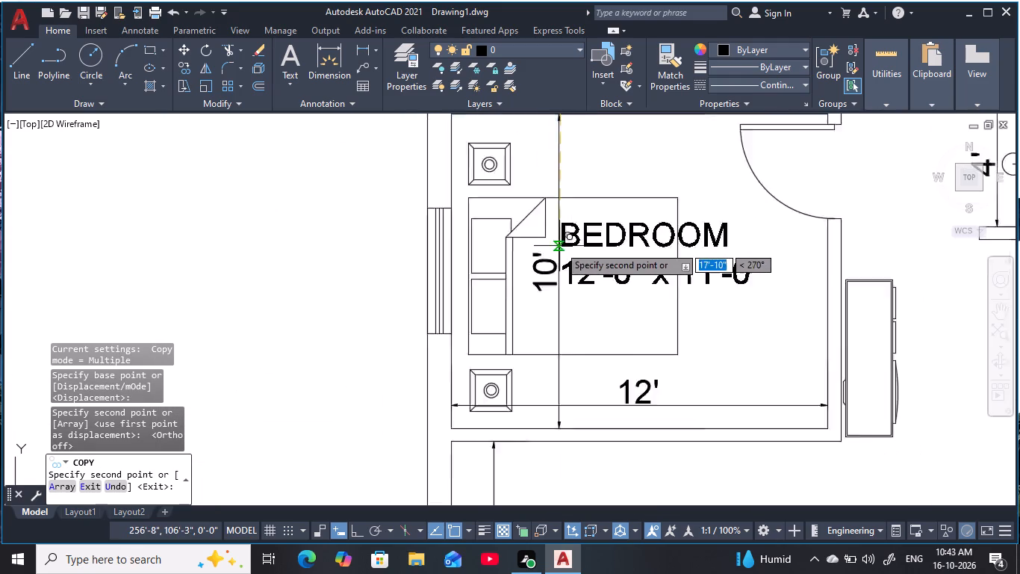
middle_click_drag(561, 246, 558, 324)
scroll(567, 303, "up", 2)
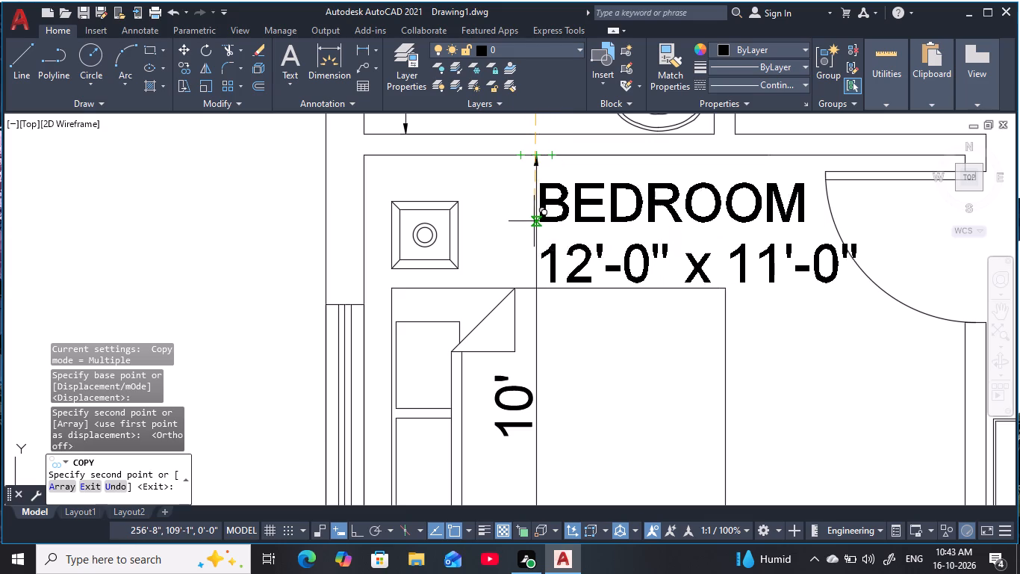
left_click(504, 219)
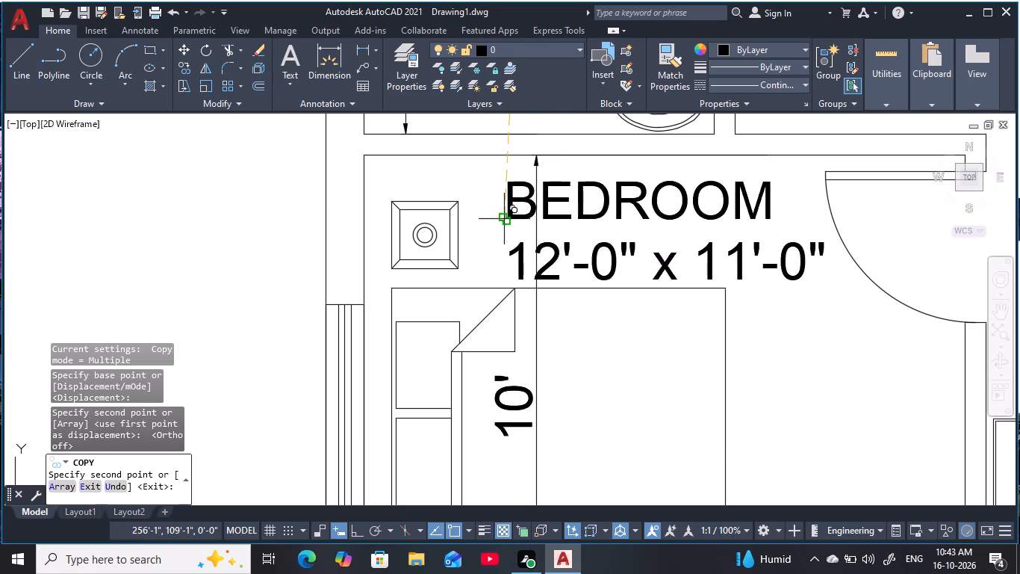
Place another copy of the two-line label in the living area, between the TV unit and the coffee table.
scroll(548, 287, "down", 2)
middle_click_drag(553, 290, 501, 232)
scroll(513, 244, "down", 1)
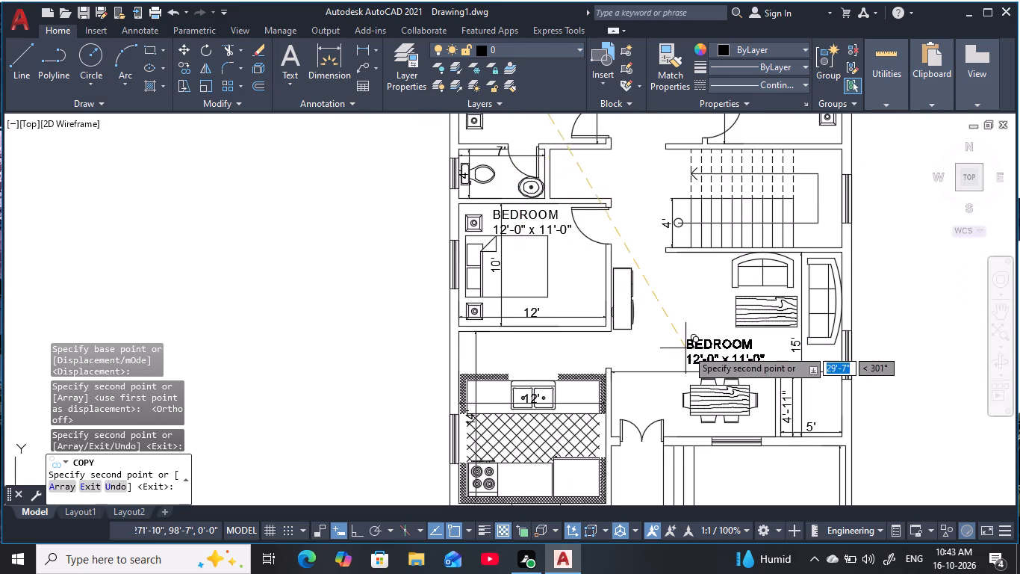
middle_click_drag(688, 349, 569, 240)
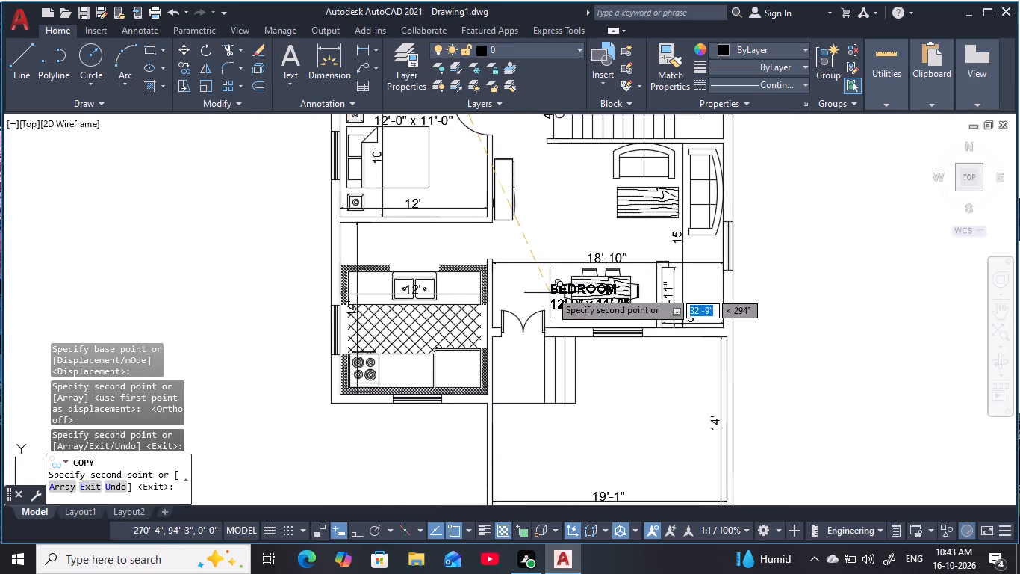
scroll(553, 281, "up", 1)
middle_click_drag(556, 277, 597, 384)
left_click(577, 290)
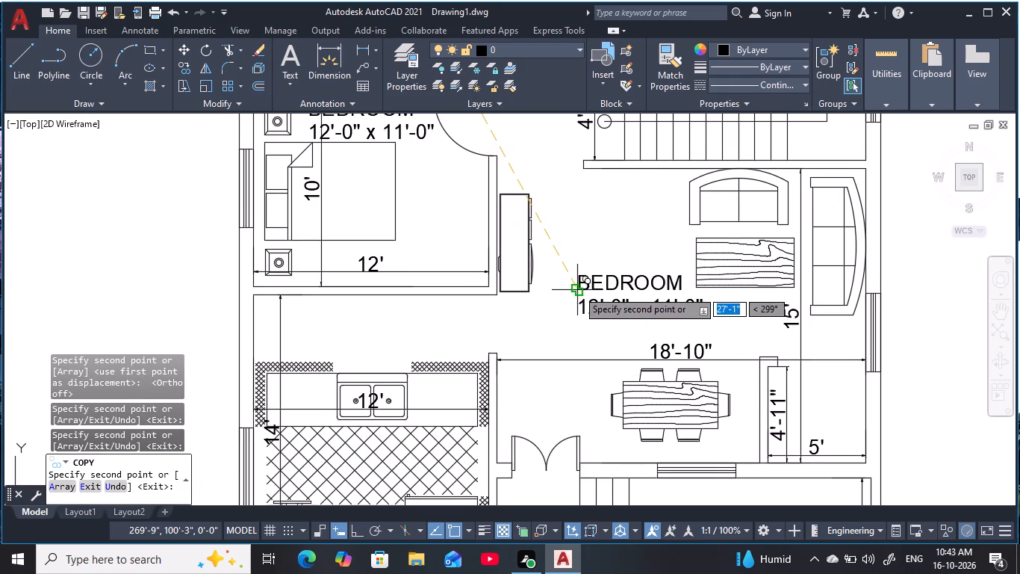
Place another copy of the two-line label in the middle of the open southeast space, south of the dining area.
middle_click_drag(566, 232, 570, 377)
scroll(570, 380, "down", 1)
scroll(571, 303, "down", 1)
middle_click_drag(573, 304, 578, 349)
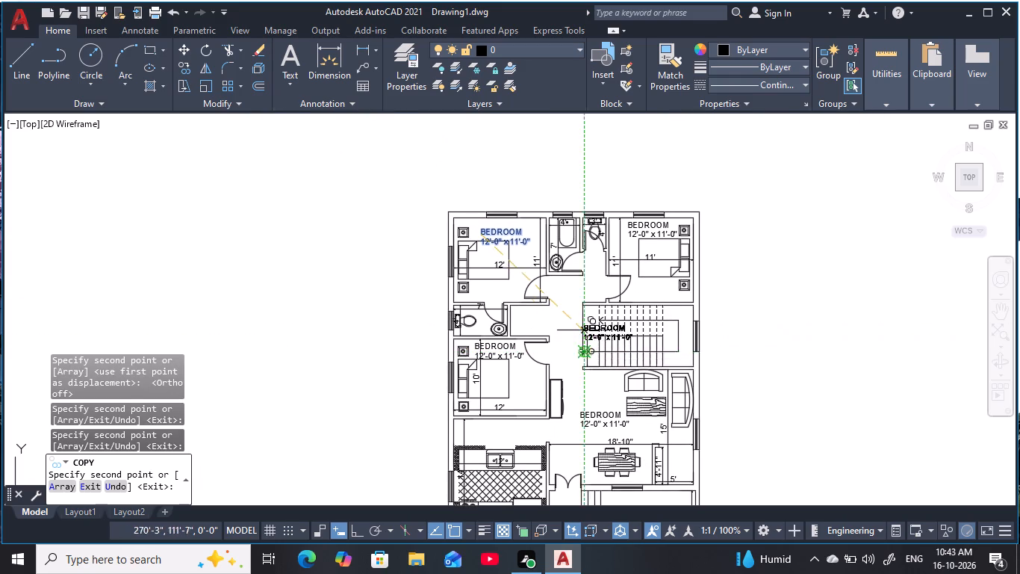
middle_click_drag(565, 336, 578, 316)
scroll(578, 315, "up", 1)
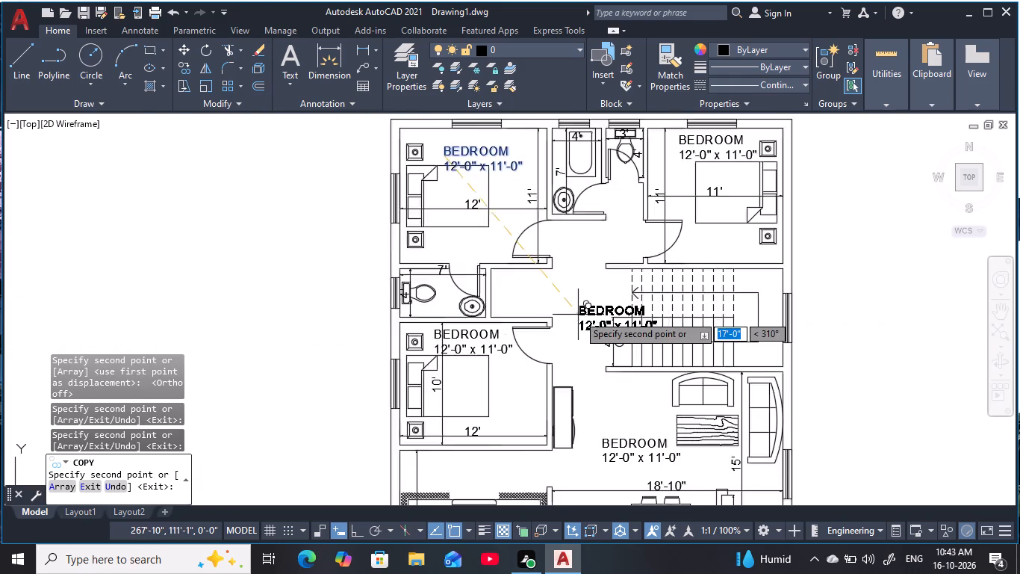
scroll(578, 315, "up", 2)
scroll(572, 318, "down", 2)
middle_click_drag(575, 325, 600, 286)
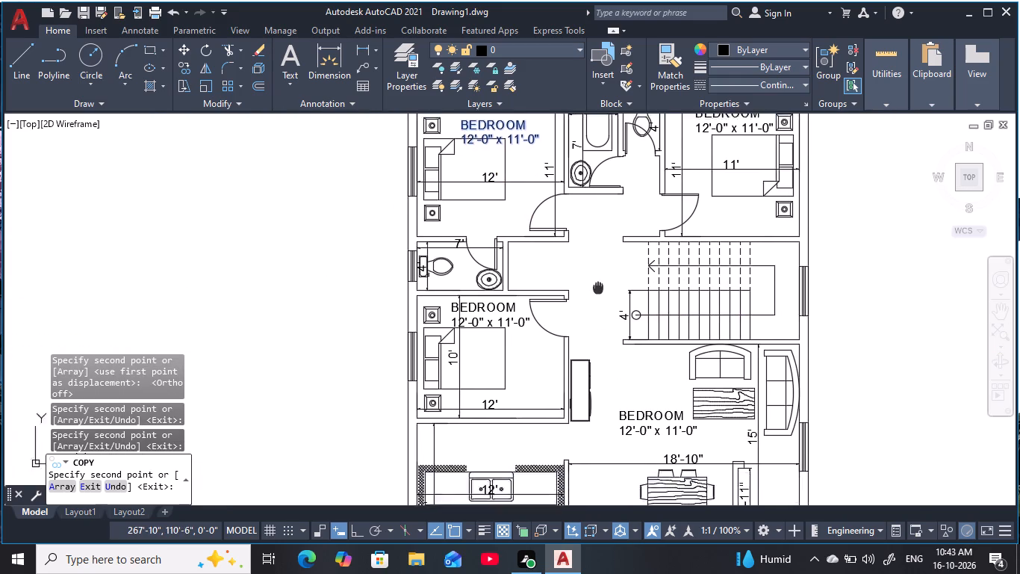
middle_click_drag(600, 286, 671, 217)
scroll(719, 319, "down", 1)
middle_click_drag(745, 423, 631, 257)
scroll(638, 286, "up", 2)
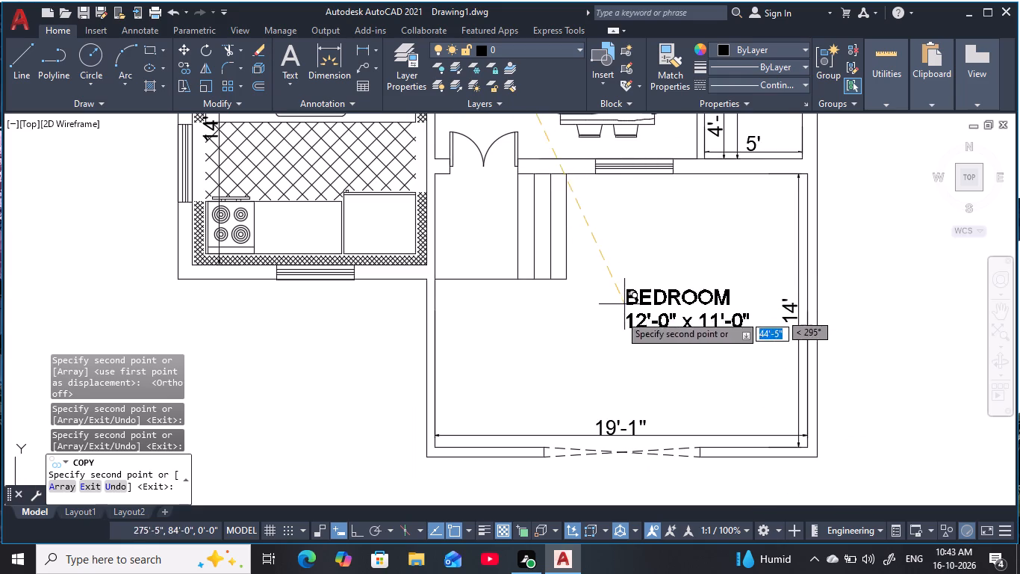
left_click(613, 323)
Place a last copy of the two-line label on the kitchen's hatched floor, north of the stove counter, and finish copying.
scroll(622, 248, "down", 2)
middle_click_drag(621, 248, 686, 330)
scroll(541, 316, "up", 3)
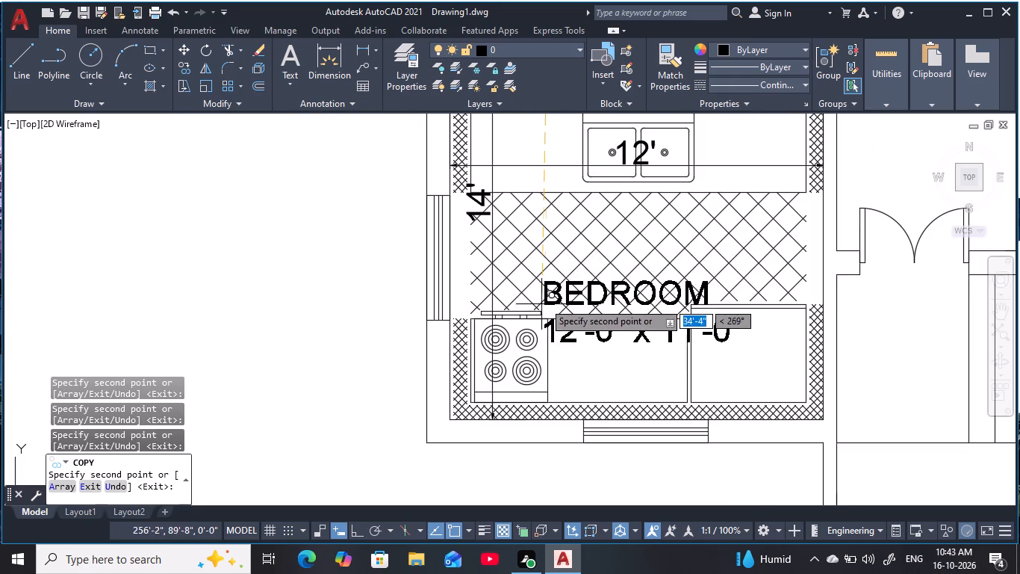
left_click(564, 246)
scroll(633, 247, "down", 2)
middle_click_drag(641, 246, 642, 248)
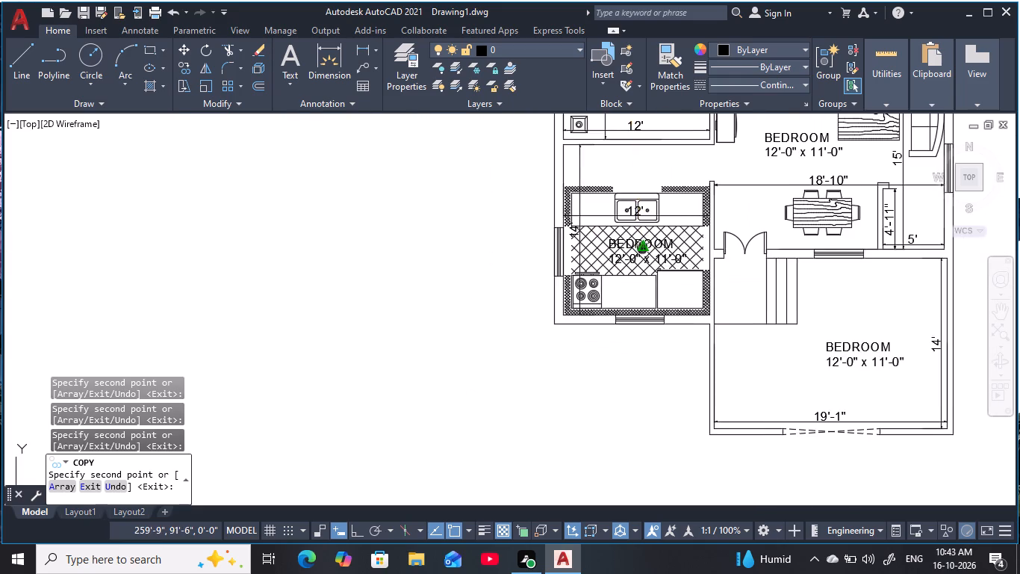
middle_click_drag(642, 248, 603, 321)
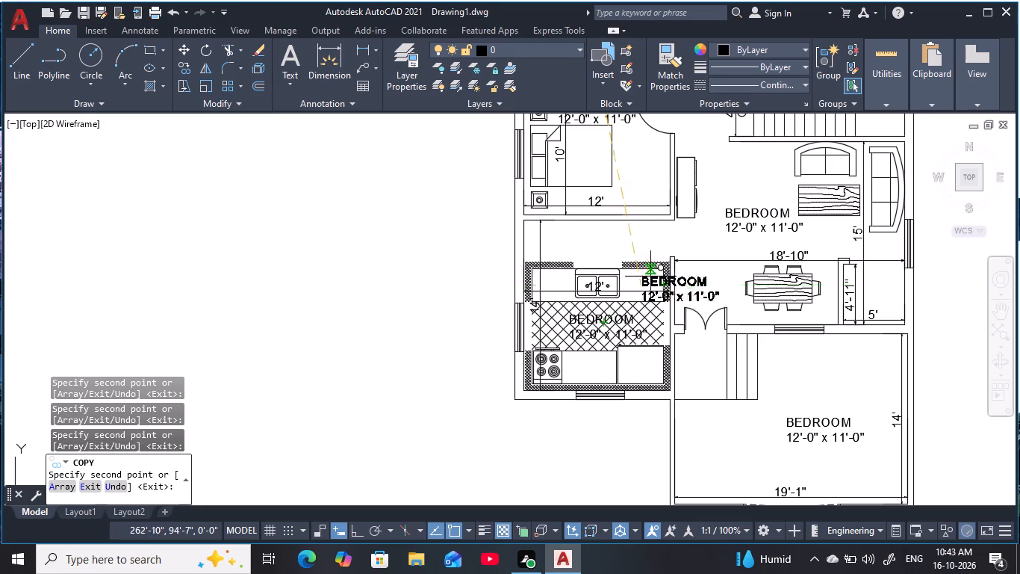
key("Escape")
key("Escape")
key("Escape")
Change the size line of the southwest bedroom's label to 12'-0" x 10'-0".
middle_click_drag(775, 236, 803, 386)
scroll(635, 263, "up", 2)
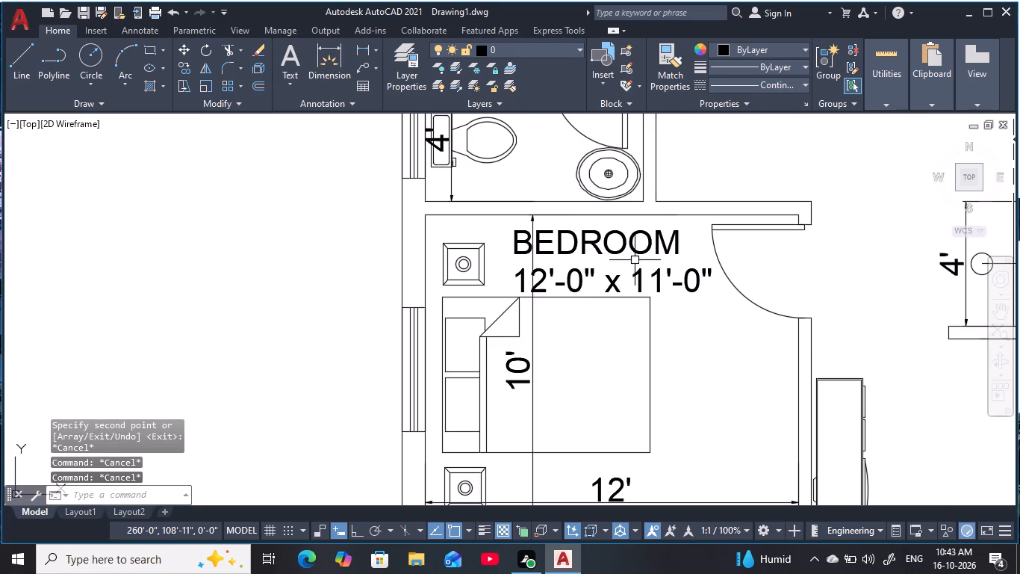
key("Escape")
key("Escape")
scroll(688, 345, "down", 1)
middle_click_drag(689, 345, 695, 329)
left_click(692, 293)
left_click(692, 293)
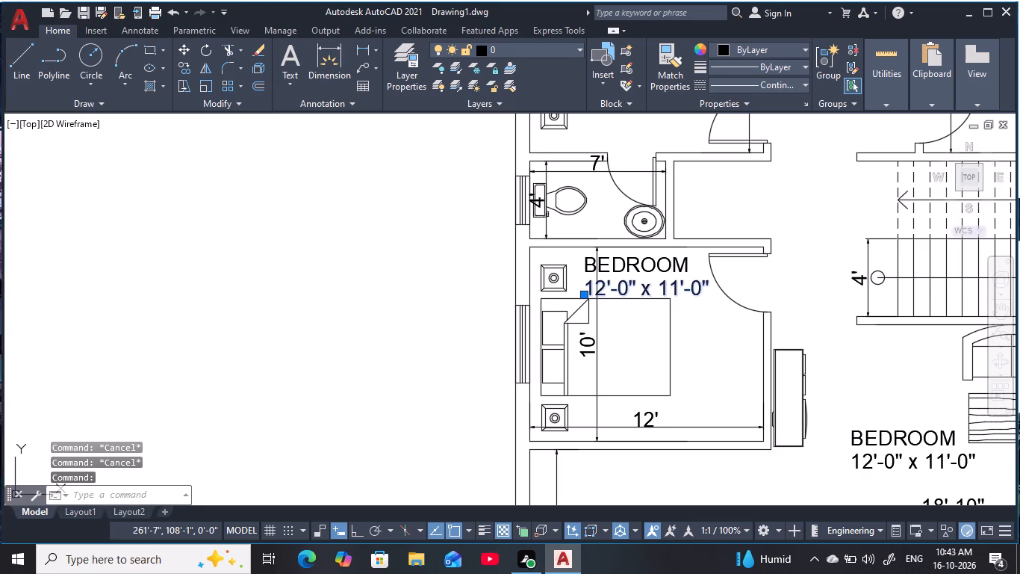
left_click(700, 291)
left_click(678, 291)
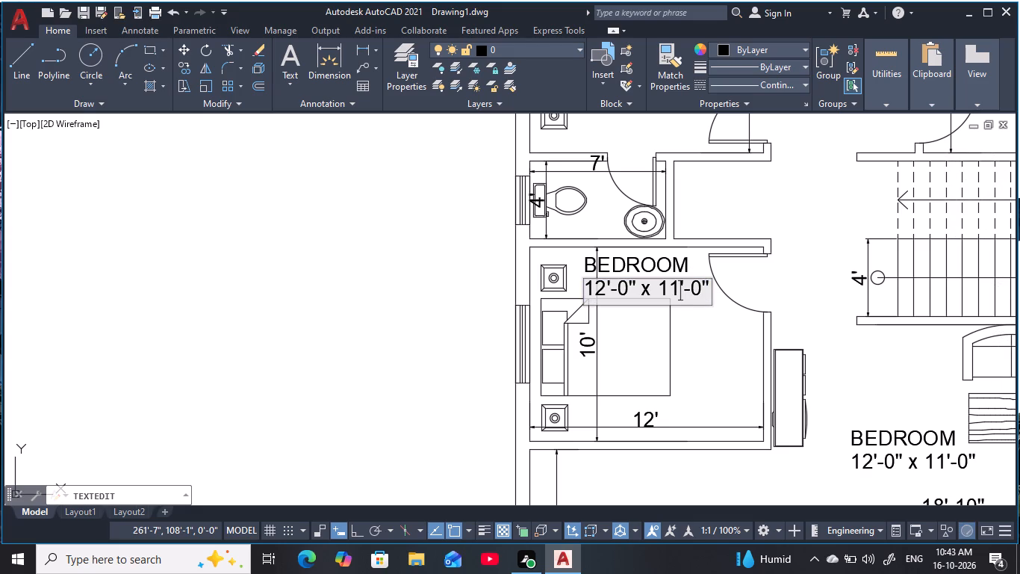
key("BackSpace")
key("0")
key("Return")
Change the size line of the northeast bedroom's label to 11'-0" x 11'-0".
scroll(703, 309, "down", 2)
middle_click_drag(708, 311, 690, 359)
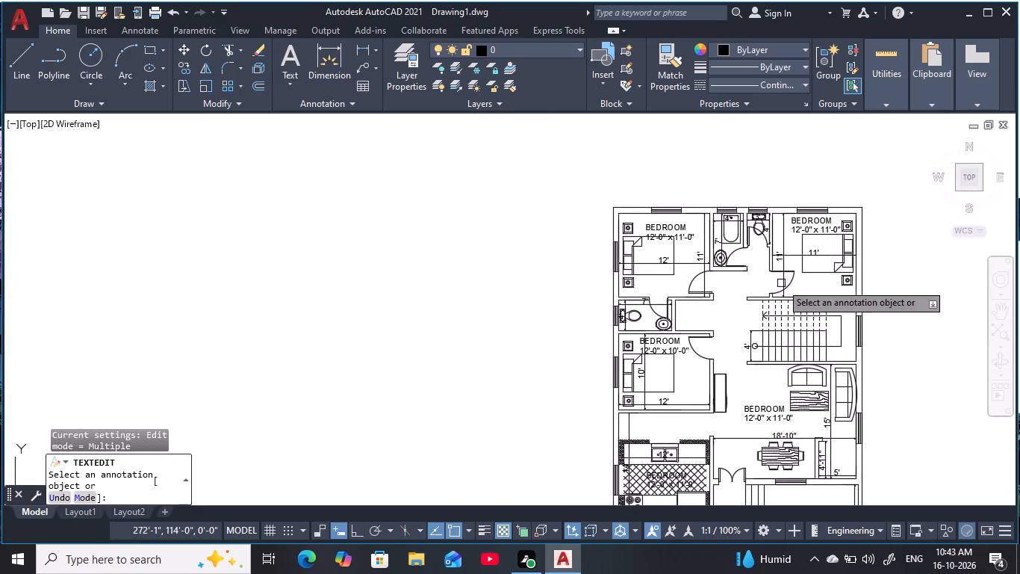
scroll(792, 247, "up", 3)
middle_click_drag(771, 259, 641, 351)
double_click(797, 271)
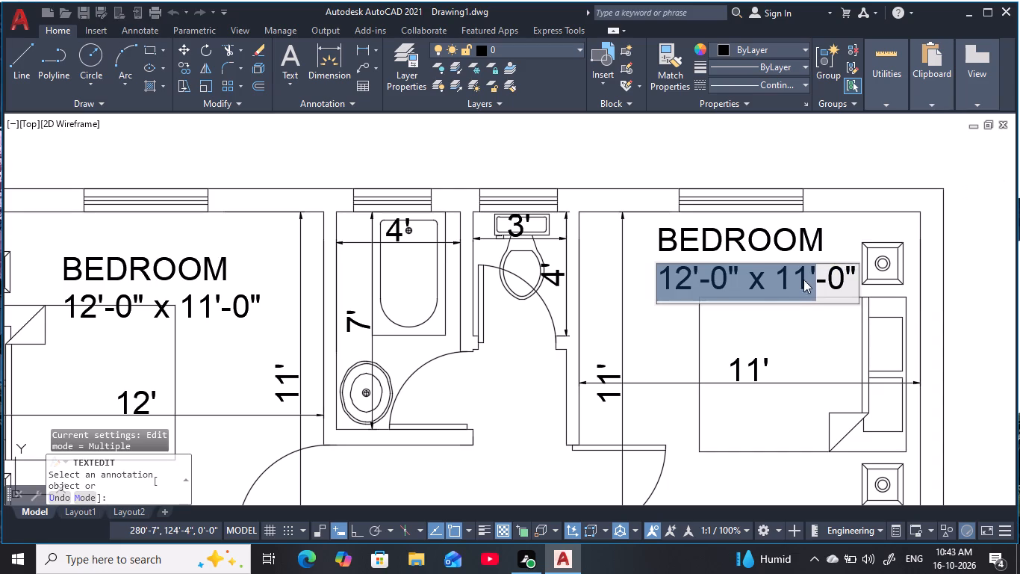
left_click(848, 280)
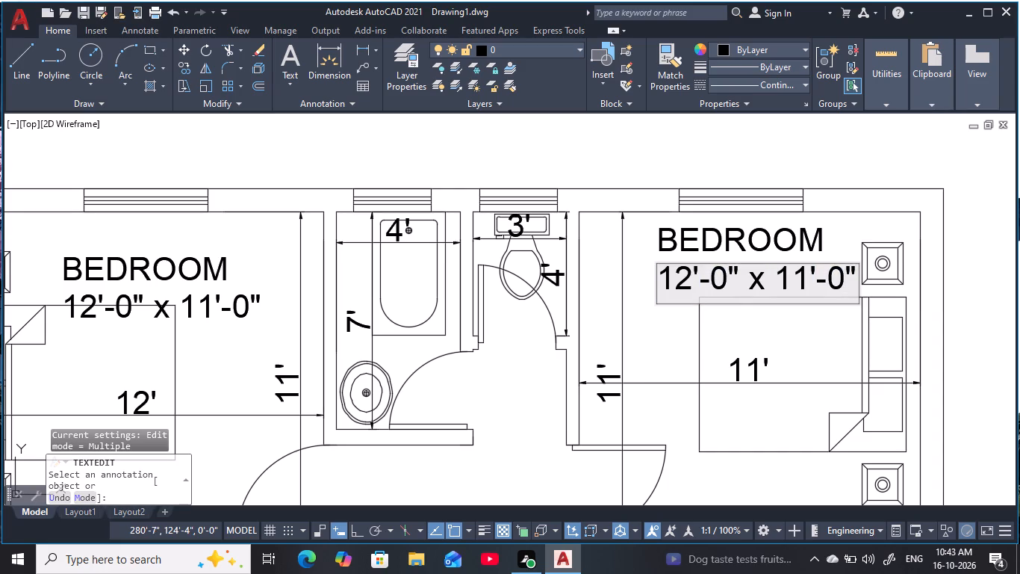
left_click(694, 284)
key("BackSpace")
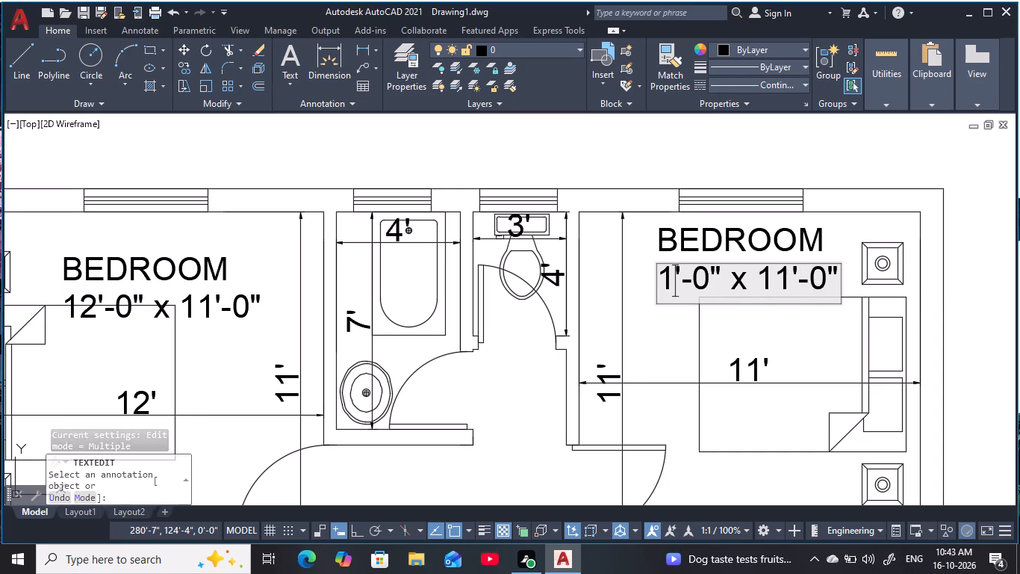
key("1")
key("Return")
Replace the room name in the southeast space's label, south of the dining area, with PARKING.
scroll(712, 291, "down", 1)
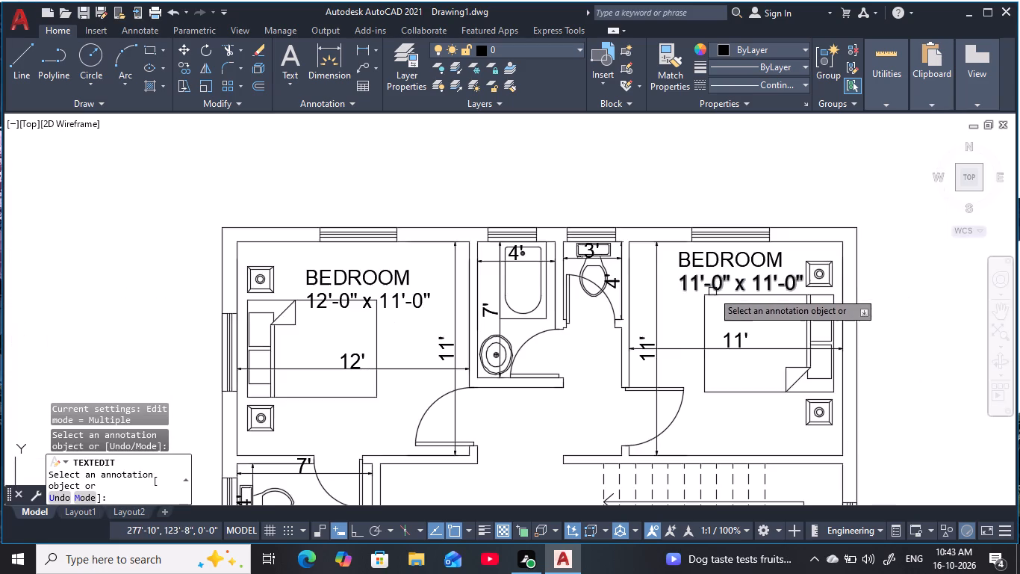
scroll(714, 300, "down", 2)
middle_click_drag(738, 410, 748, 199)
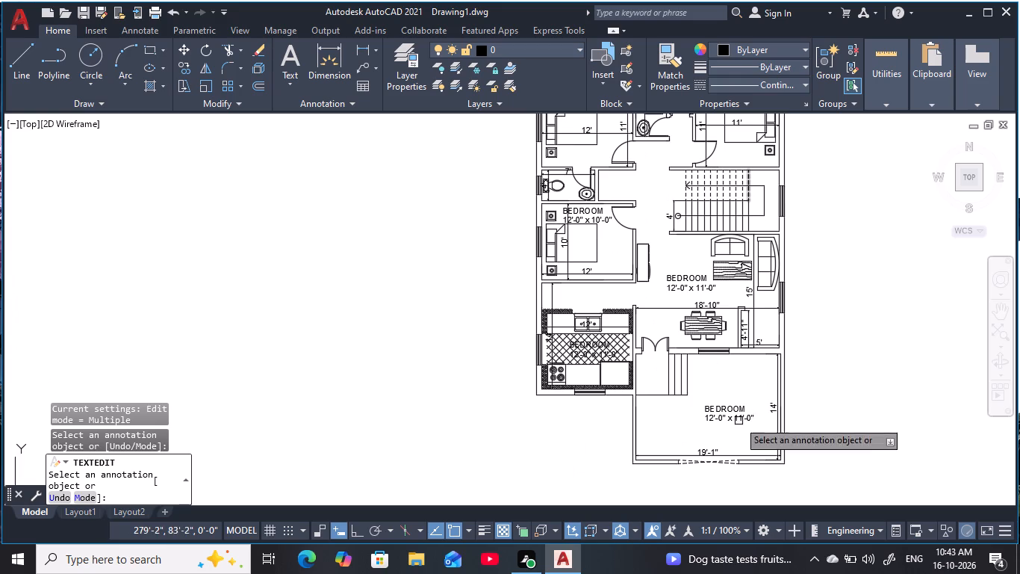
middle_click_drag(733, 408, 713, 344)
scroll(724, 369, "up", 2)
middle_click_drag(721, 365, 751, 479)
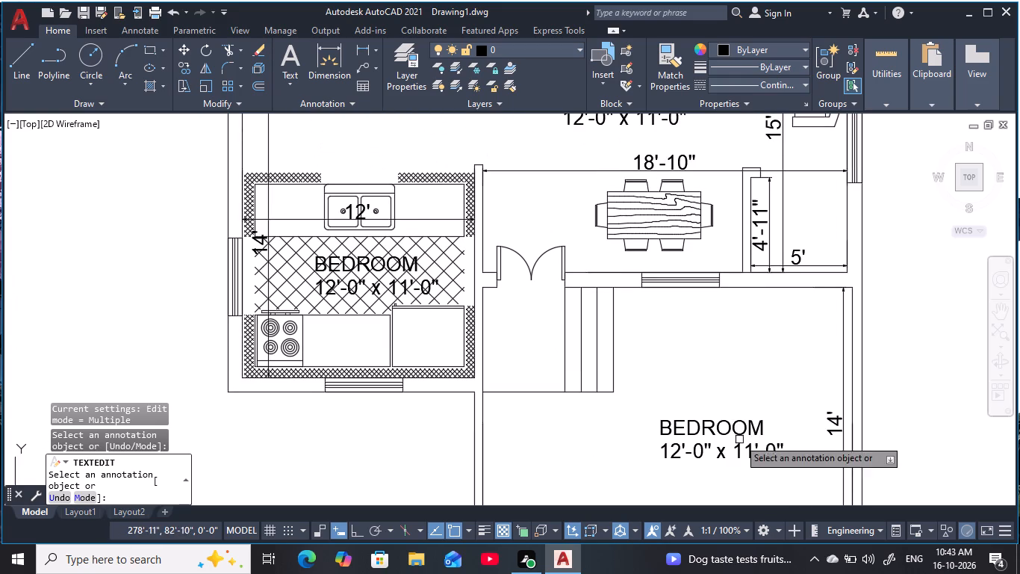
middle_click_drag(729, 416, 690, 286)
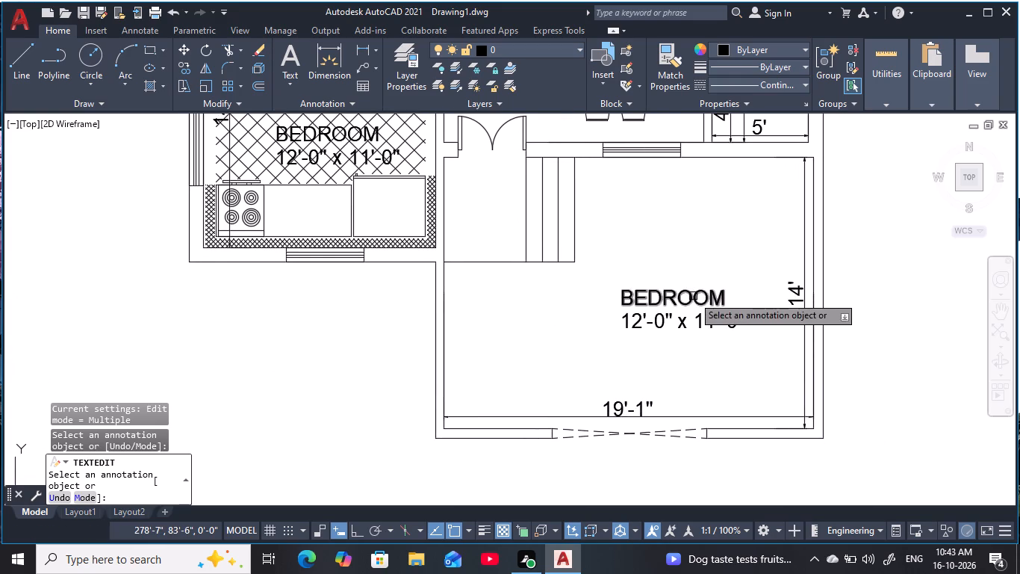
left_click(694, 297)
key("BackSpace")
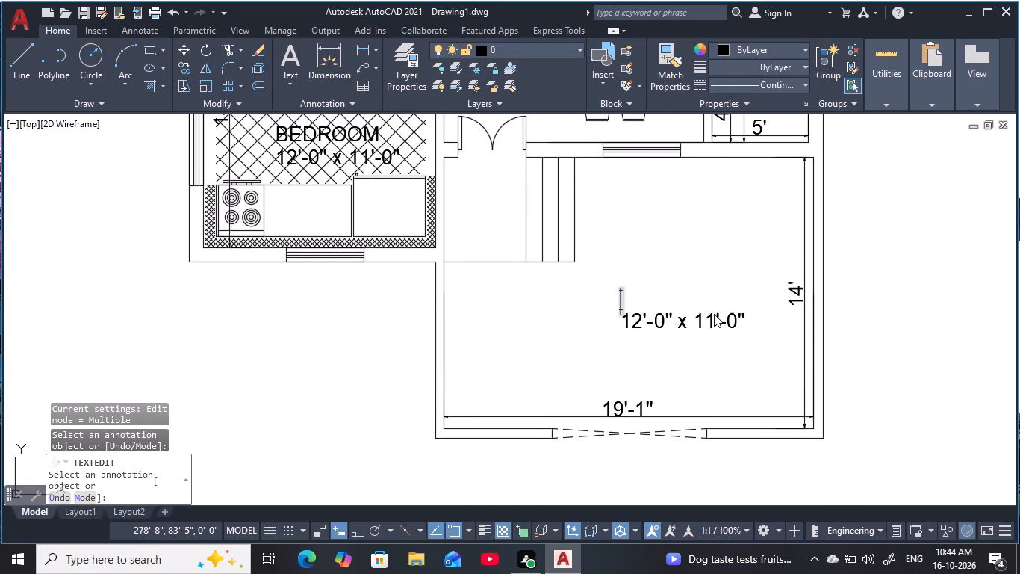
key("p")
key("a")
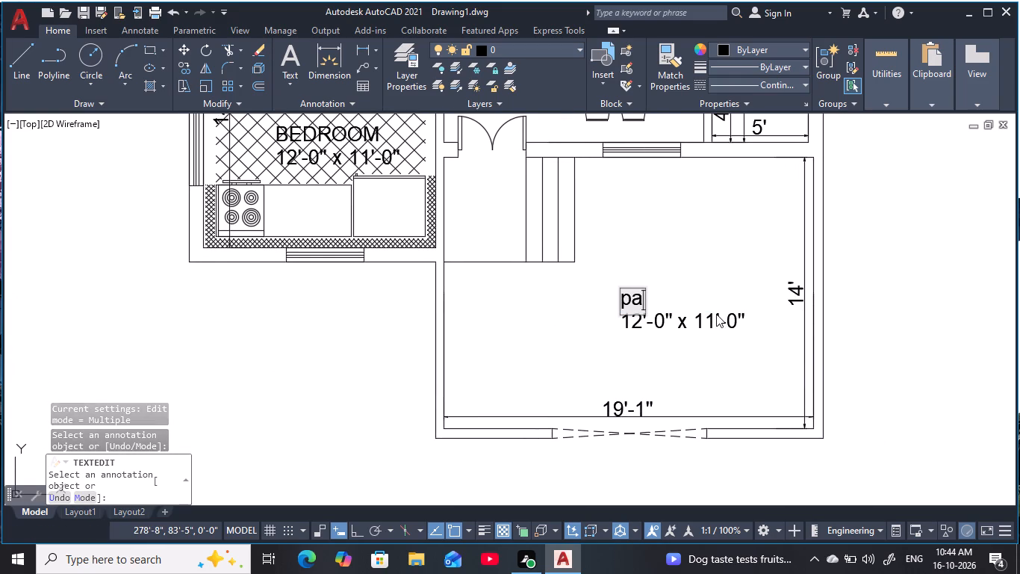
key("BackSpace")
key("BackSpace")
key("p")
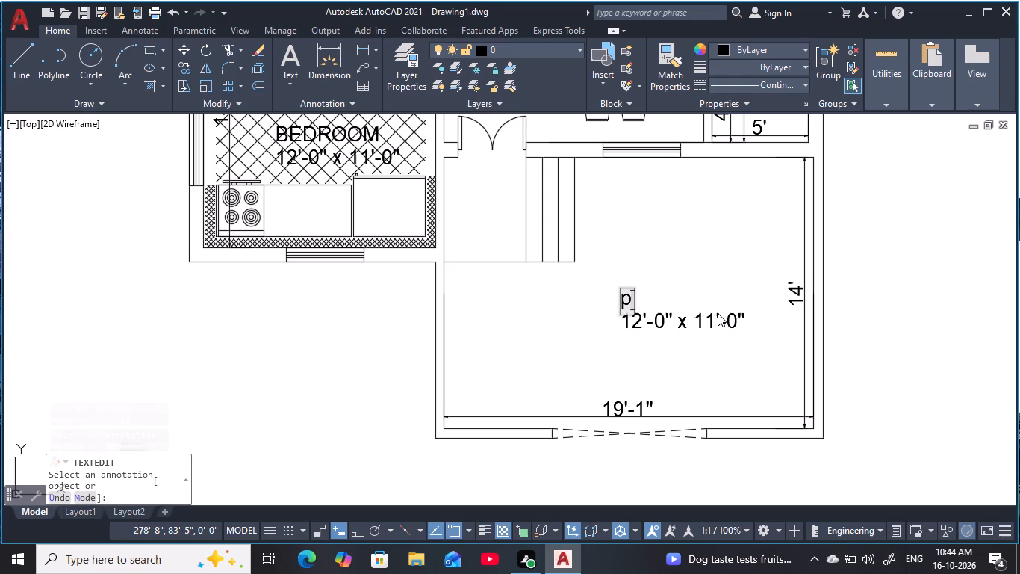
key("BackSpace")
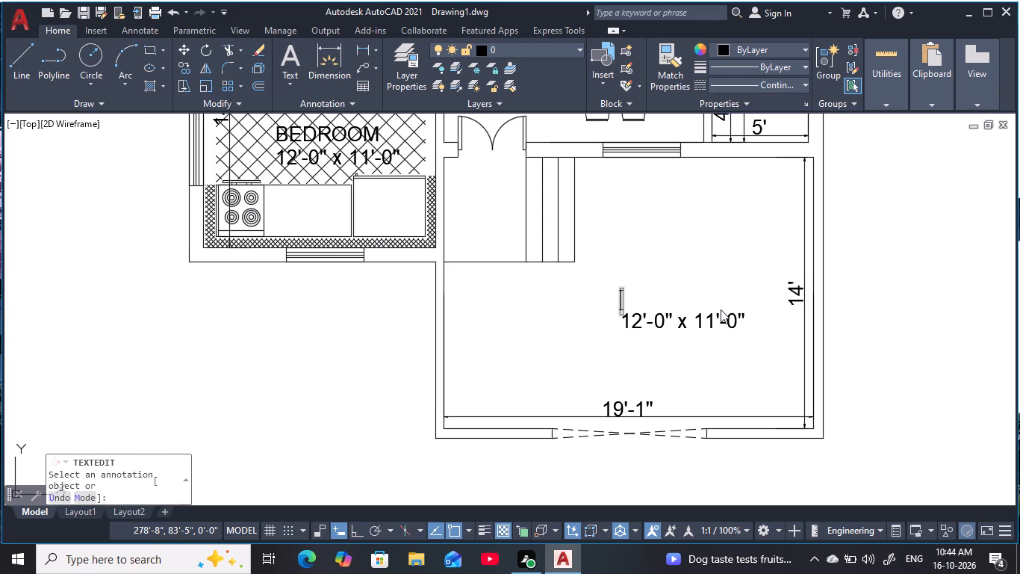
key("p")
type("ARKING")
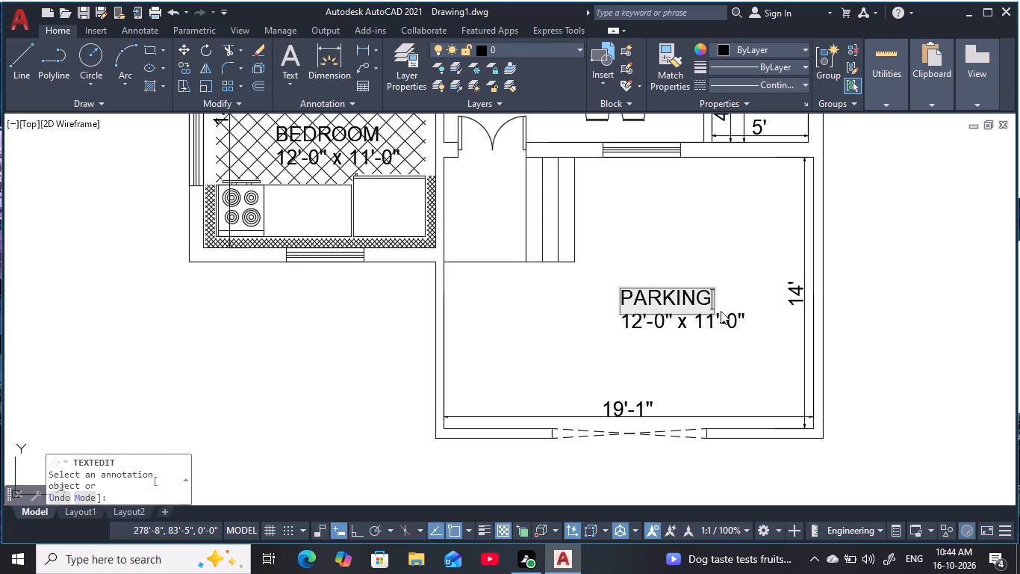
key("Return")
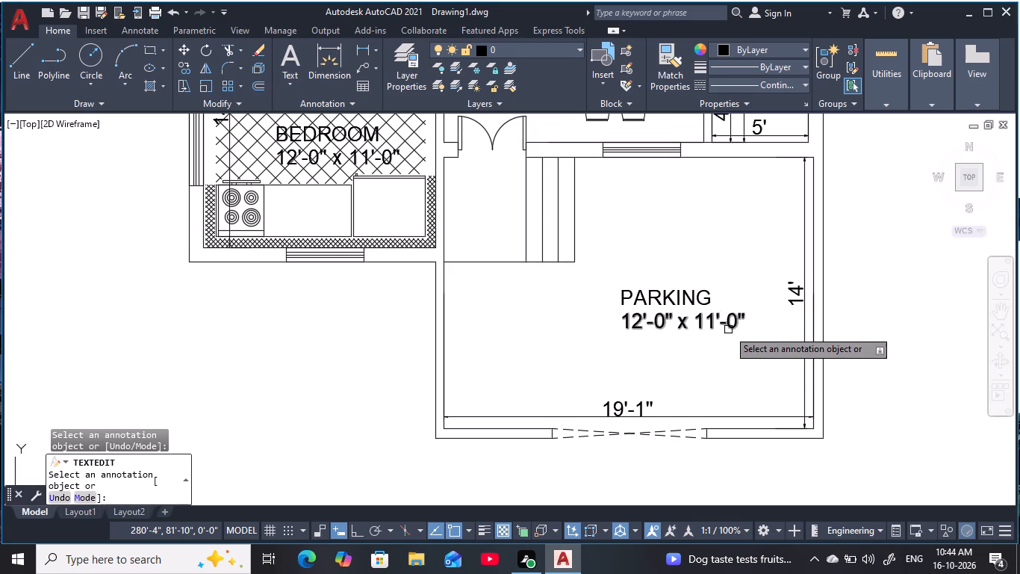
Change the size line under PARKING to 19'-1" x 14'-0".
double_click(730, 330)
left_click(736, 323)
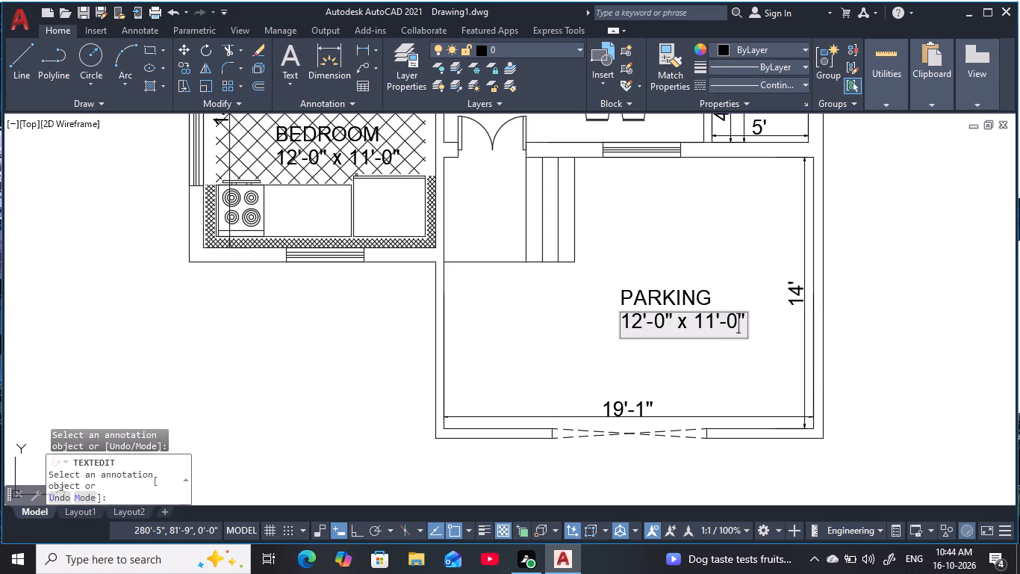
left_click(716, 325)
key("BackSpace")
key("4")
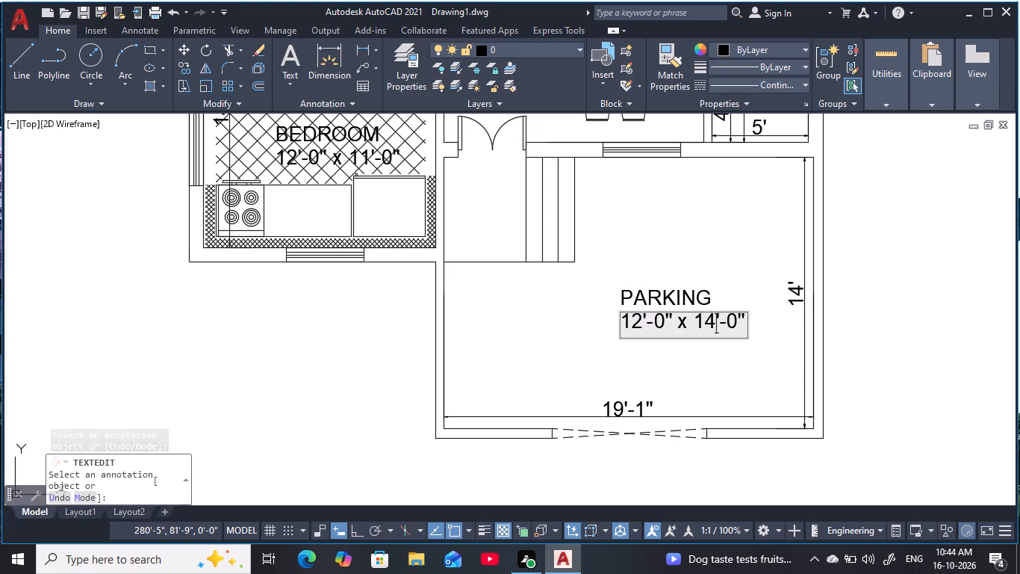
left_click(665, 321)
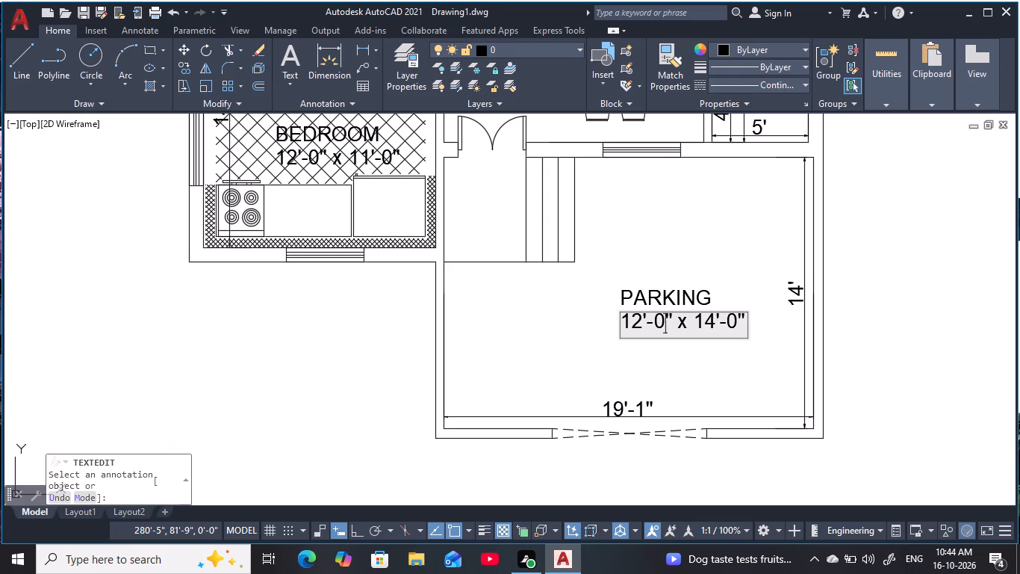
key("BackSpace")
key("1")
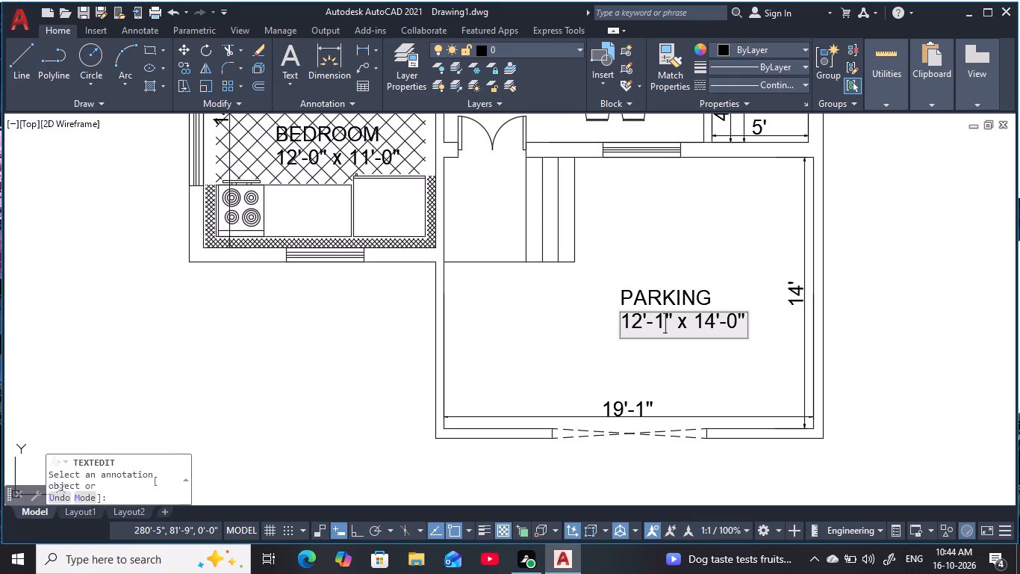
left_click(646, 323)
left_click(641, 318)
key("BackSpace")
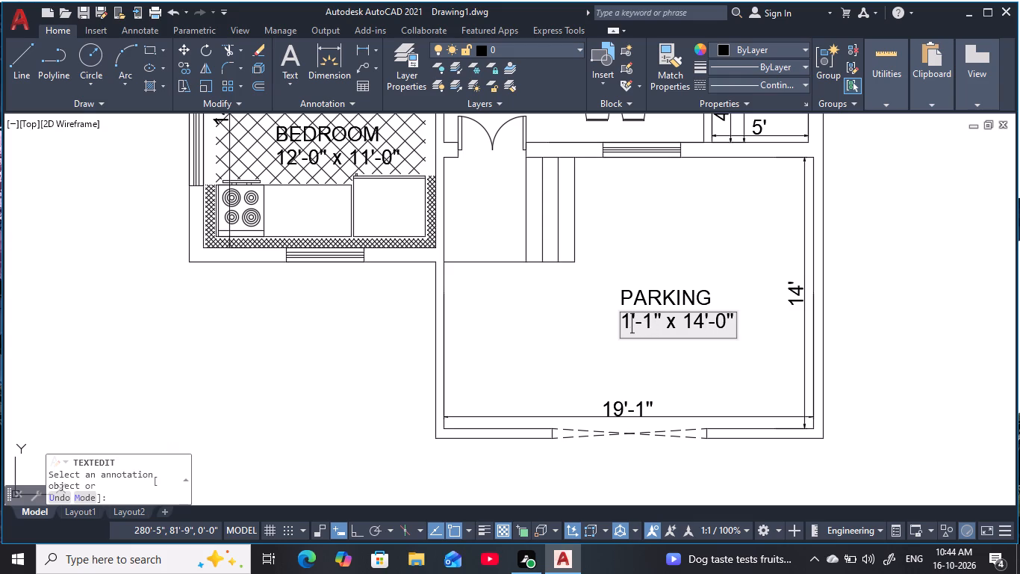
key("9")
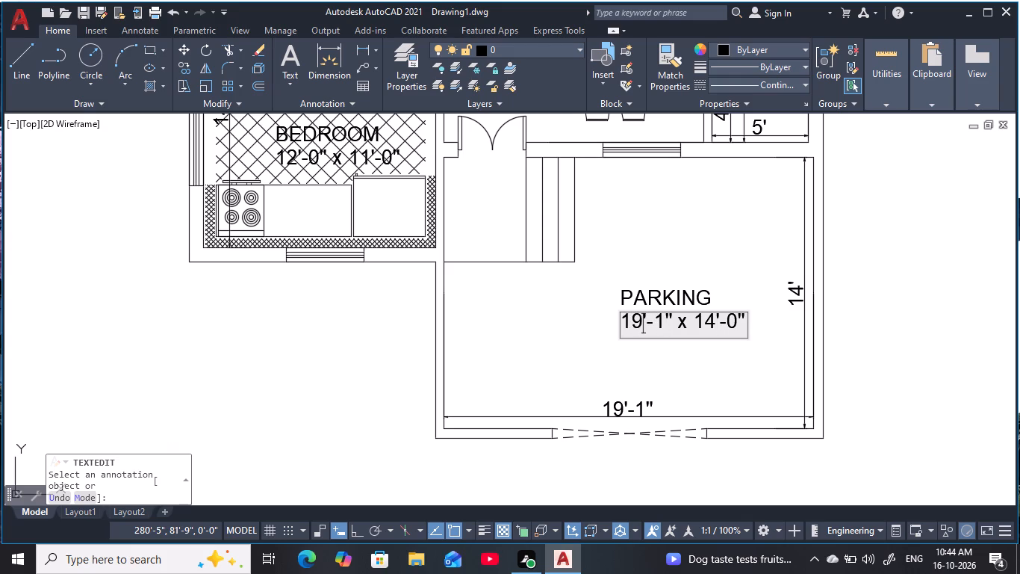
key("Return")
Replace the room name in the label between the sofas and the dining table with LIVING/DINING.
scroll(657, 308, "down", 1)
middle_click_drag(659, 300, 646, 372)
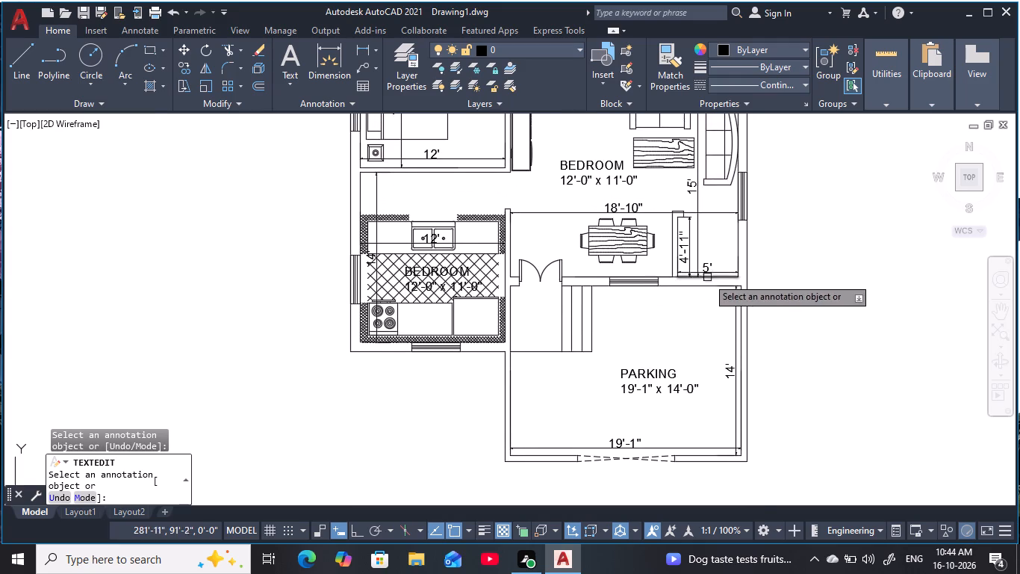
scroll(703, 272, "up", 1)
middle_click_drag(698, 278, 758, 428)
scroll(682, 328, "up", 1)
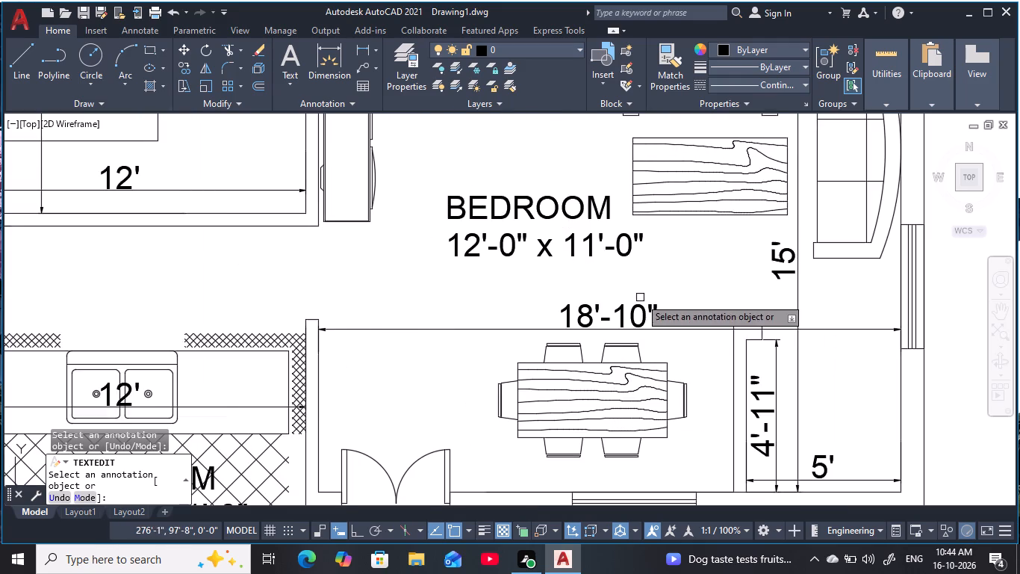
scroll(640, 297, "down", 1)
middle_click_drag(640, 297, 673, 360)
double_click(656, 307)
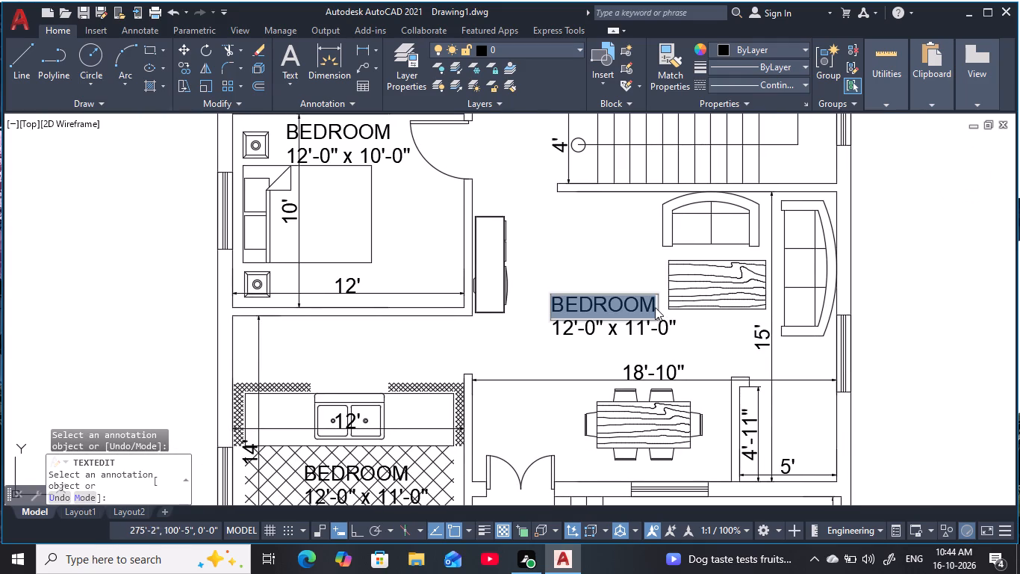
key("BackSpace")
type("LIVING")
key("space")
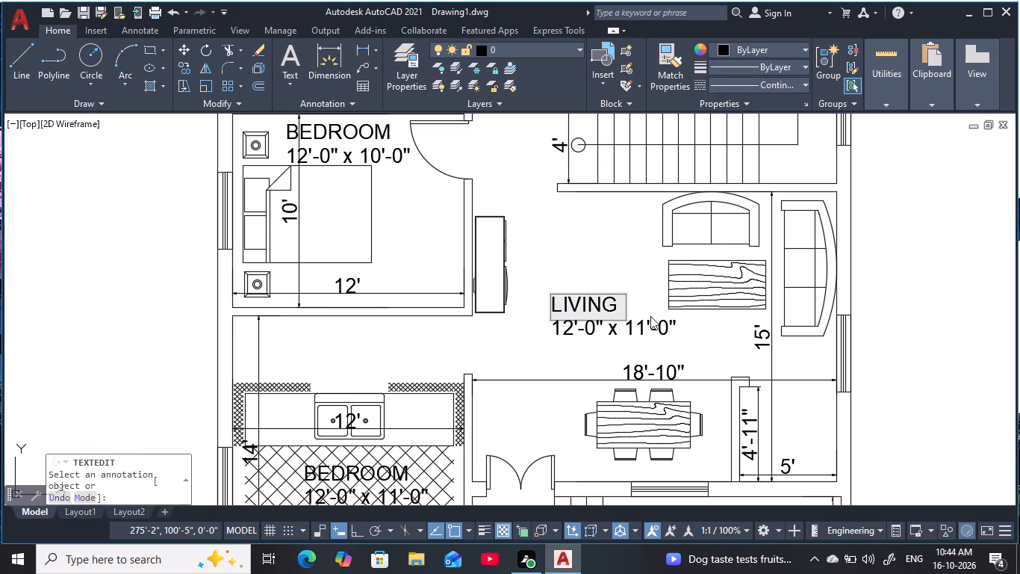
key("BackSpace")
key("slash")
type("DINING")
key("Return")
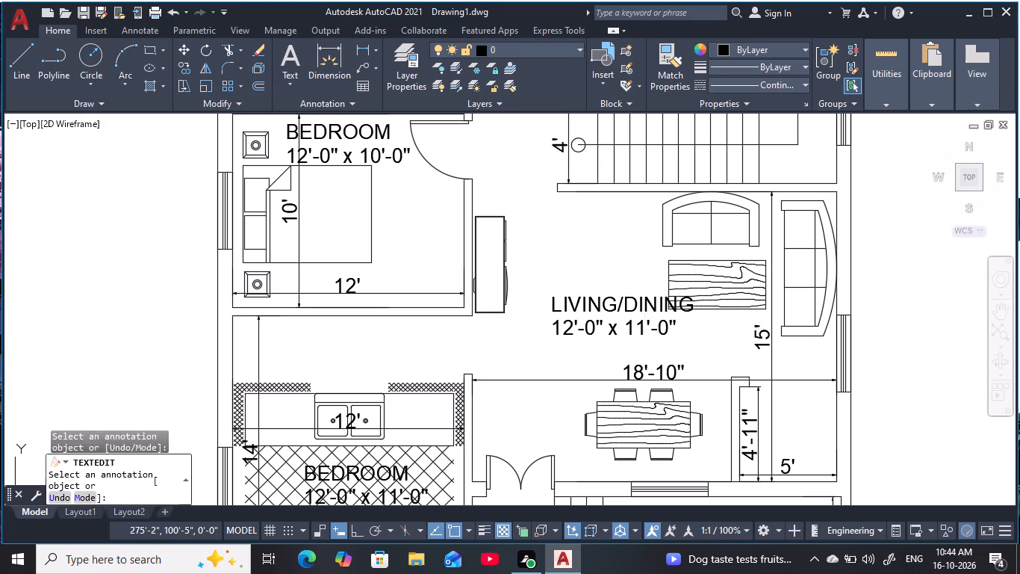
Change the size line under LIVING/DINING to 18'-10" x 15'-0" and leave text editing.
double_click(658, 332)
left_click(668, 328)
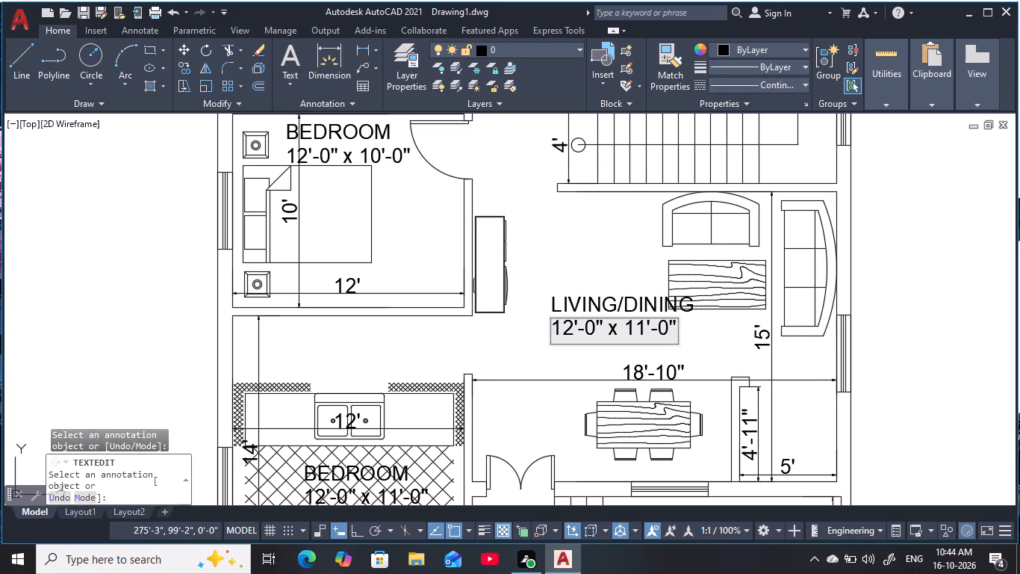
left_click(645, 326)
key("BackSpace")
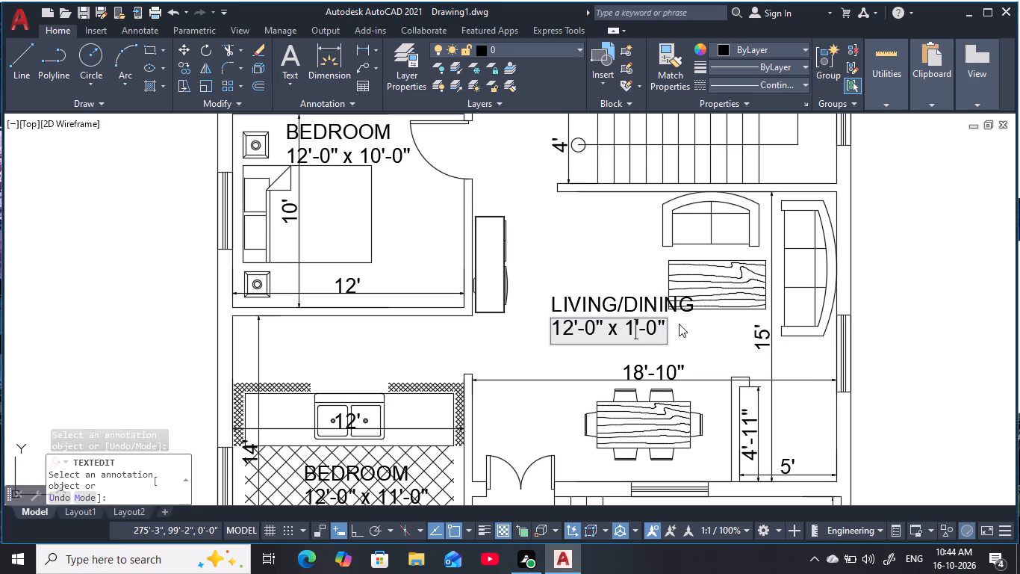
key("5")
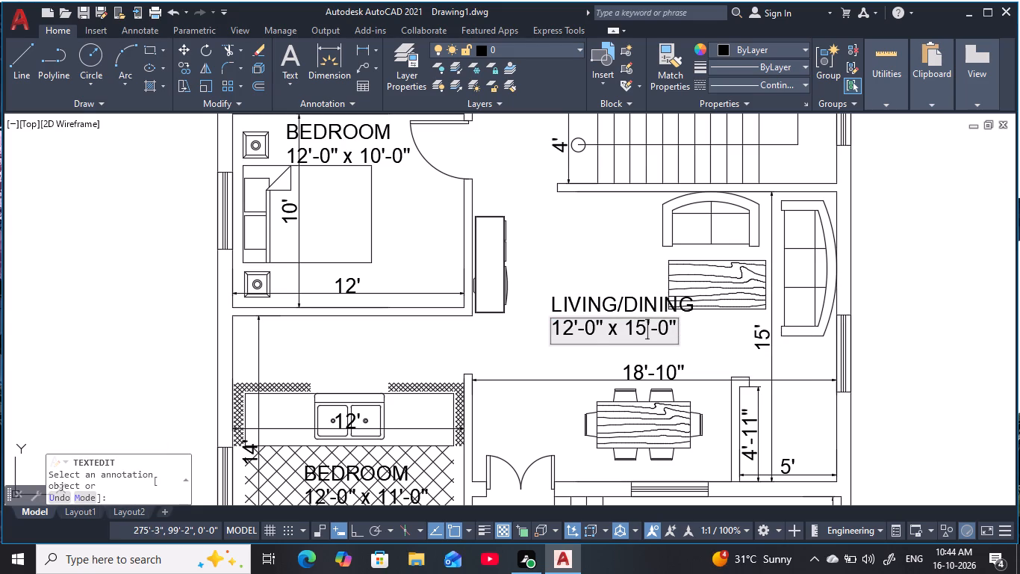
left_click(594, 331)
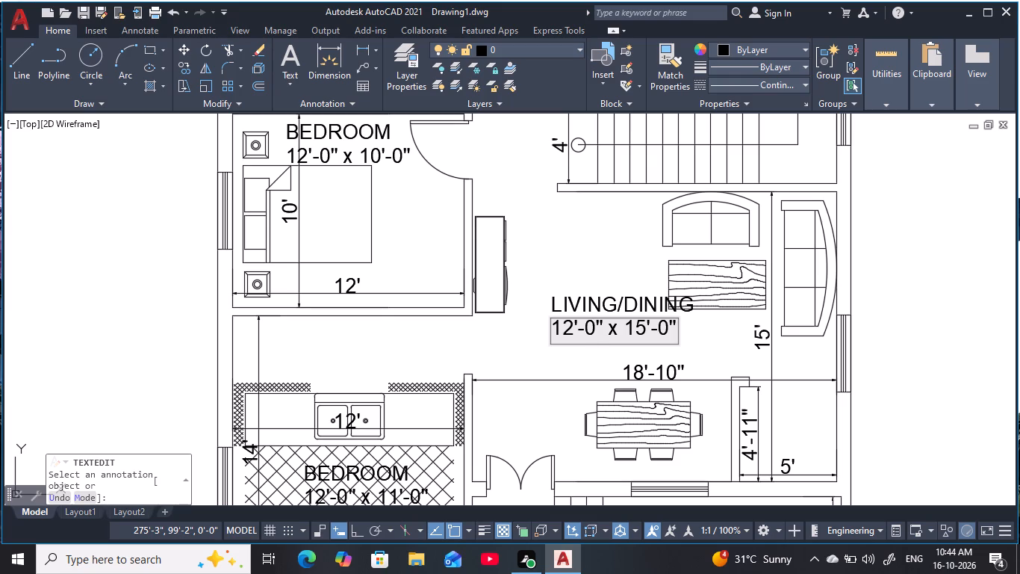
left_click(585, 330)
key("1")
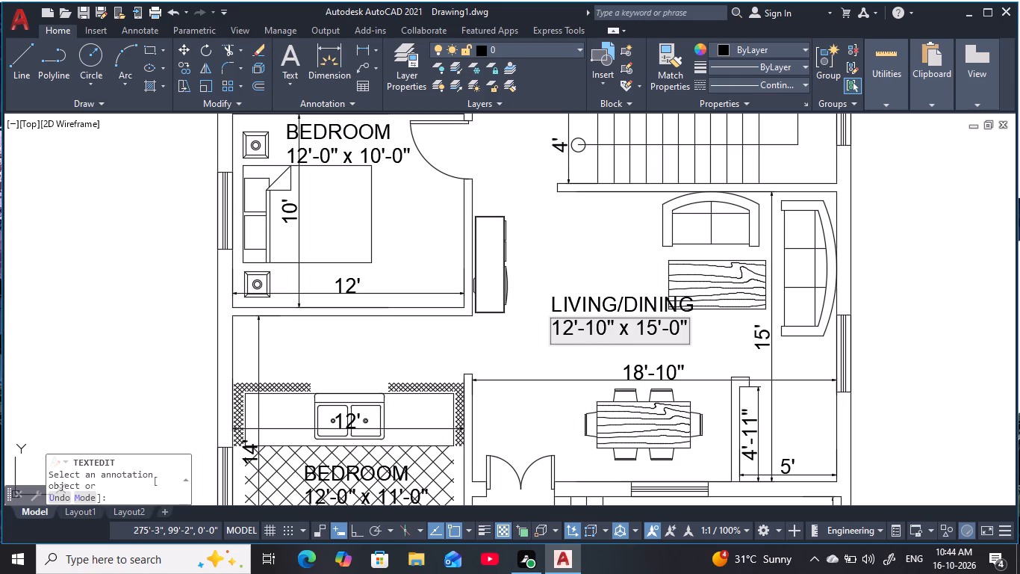
left_click(570, 331)
key("BackSpace")
key("8")
key("Return")
scroll(575, 309, "down", 1)
middle_click_drag(576, 309, 589, 362)
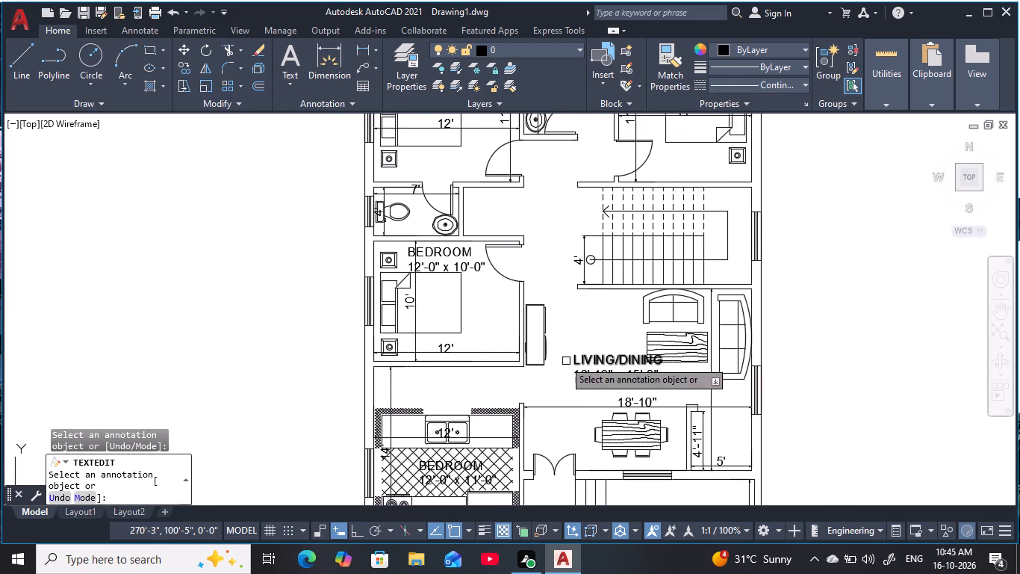
scroll(475, 330, "up", 1)
middle_click_drag(475, 330, 485, 392)
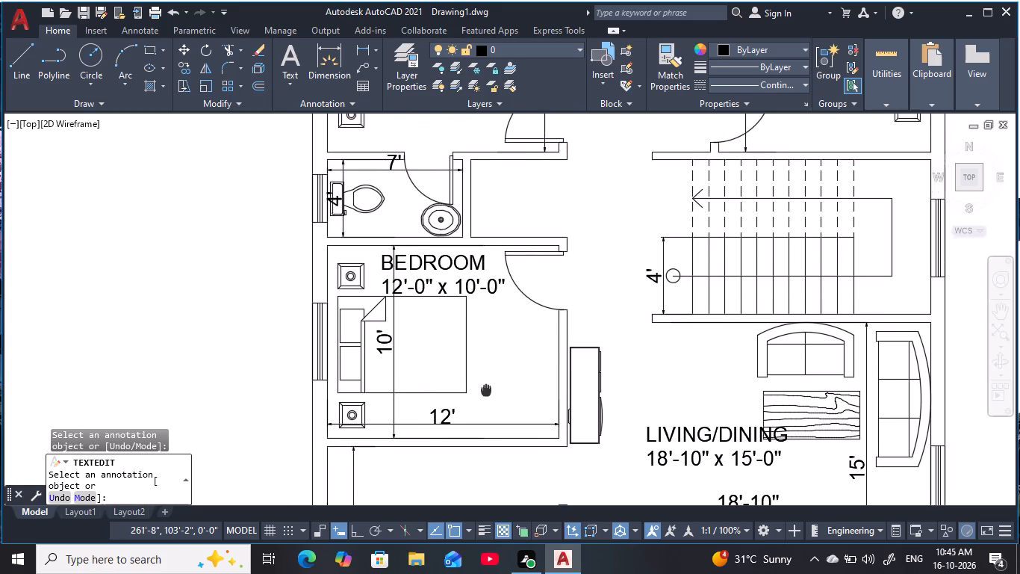
middle_click_drag(485, 392, 470, 404)
scroll(480, 397, "down", 1)
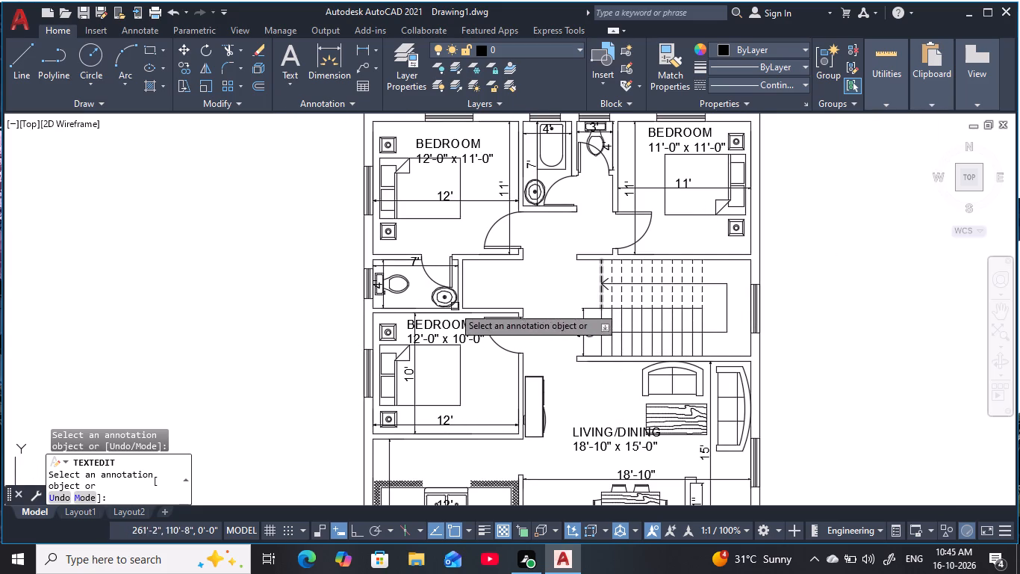
scroll(439, 302, "up", 2)
middle_click_drag(439, 302, 630, 342)
key("Escape")
scroll(576, 315, "up", 1)
key("Escape")
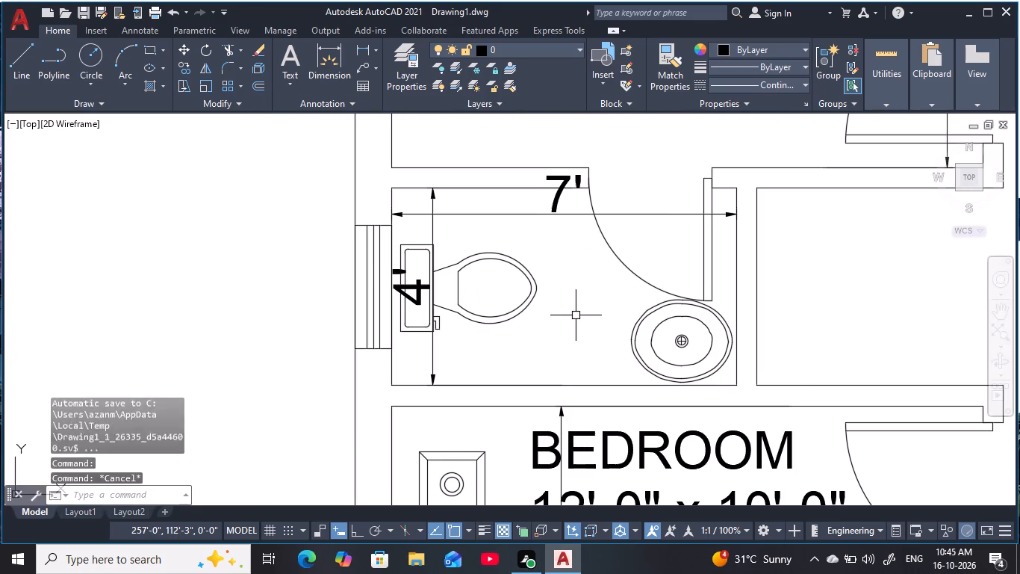
key("Escape")
key("Escape")
key("Escape")
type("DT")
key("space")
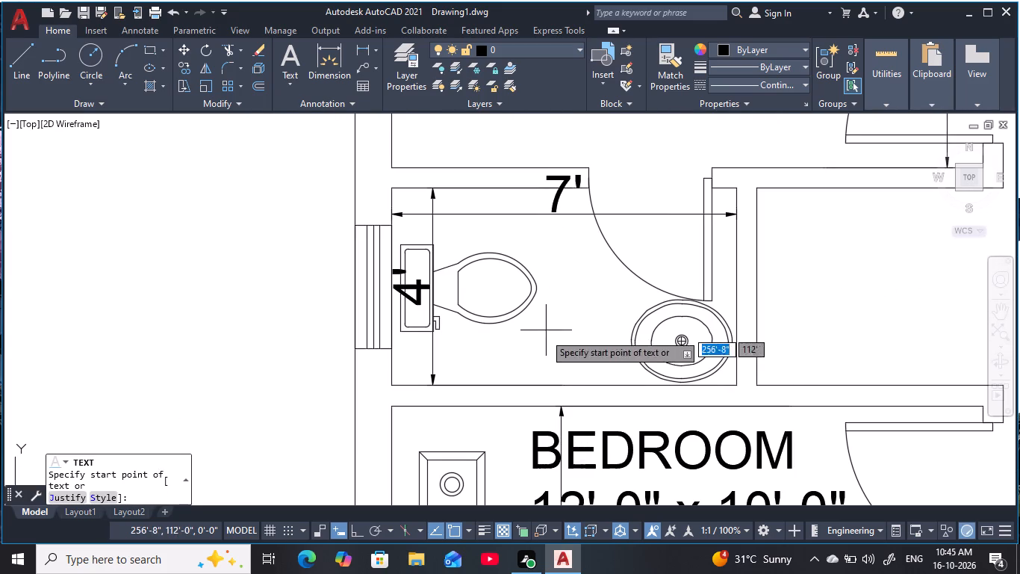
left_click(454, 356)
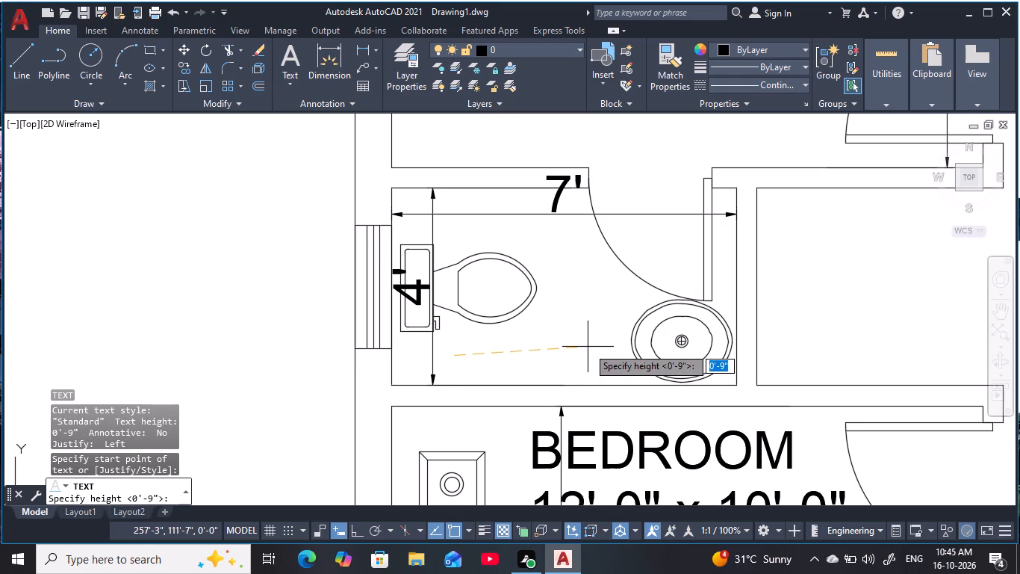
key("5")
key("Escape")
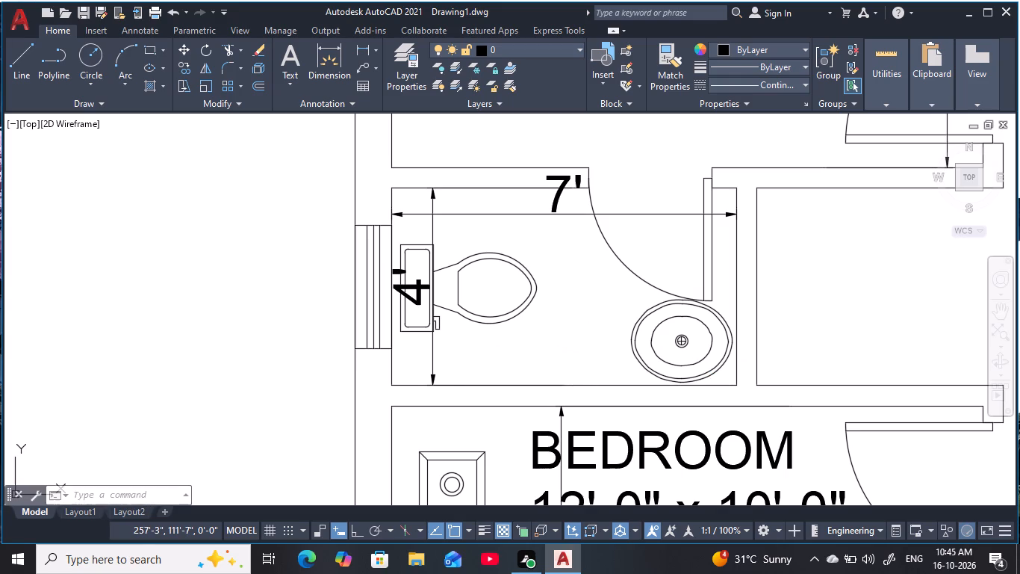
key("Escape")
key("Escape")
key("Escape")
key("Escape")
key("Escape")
Start a single-line text label, 5" high with zero rotation, below the WC in the bathroom between the west bedrooms, reading TOILET.
type("DT")
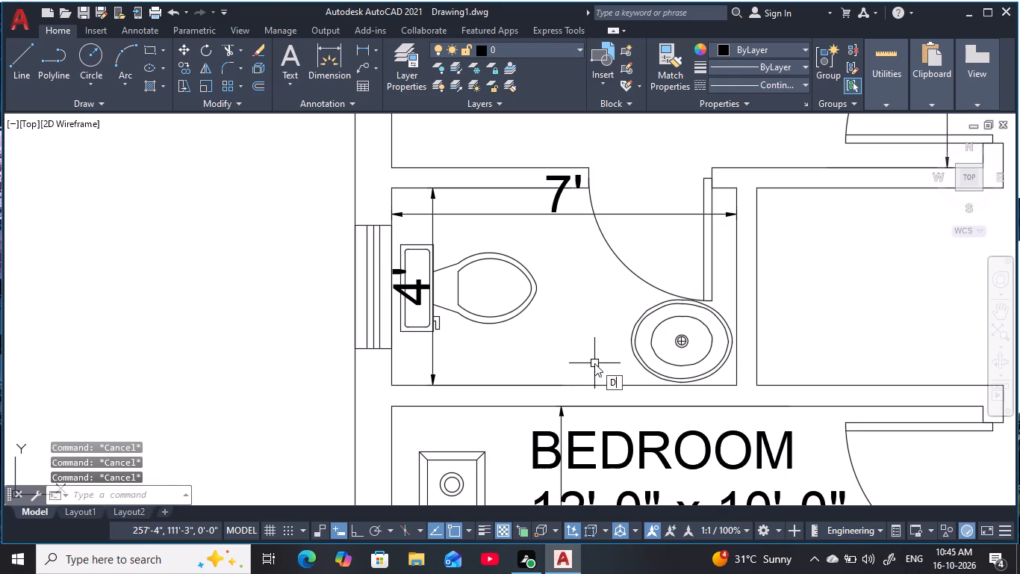
key("space")
left_click(460, 346)
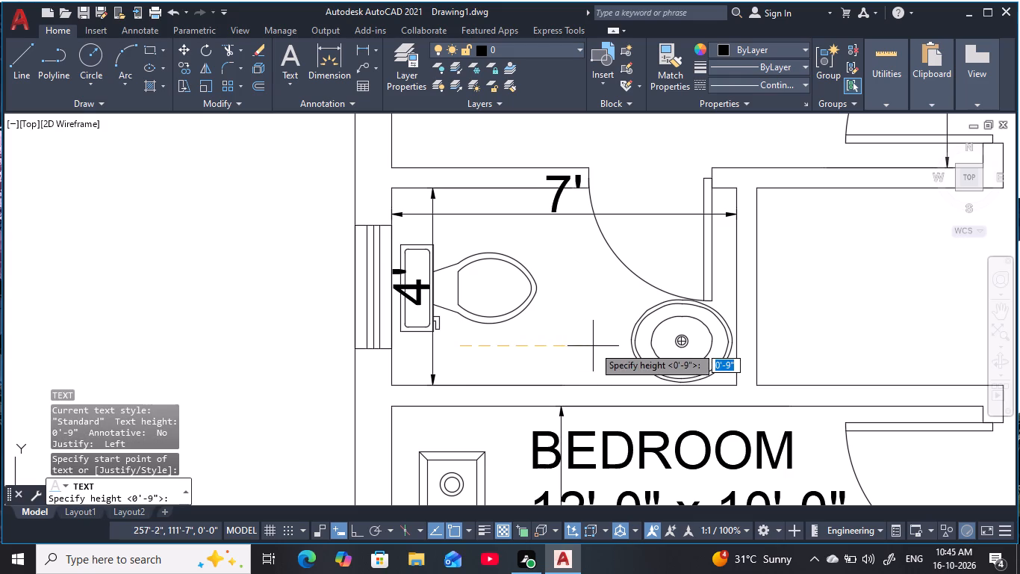
key("F8")
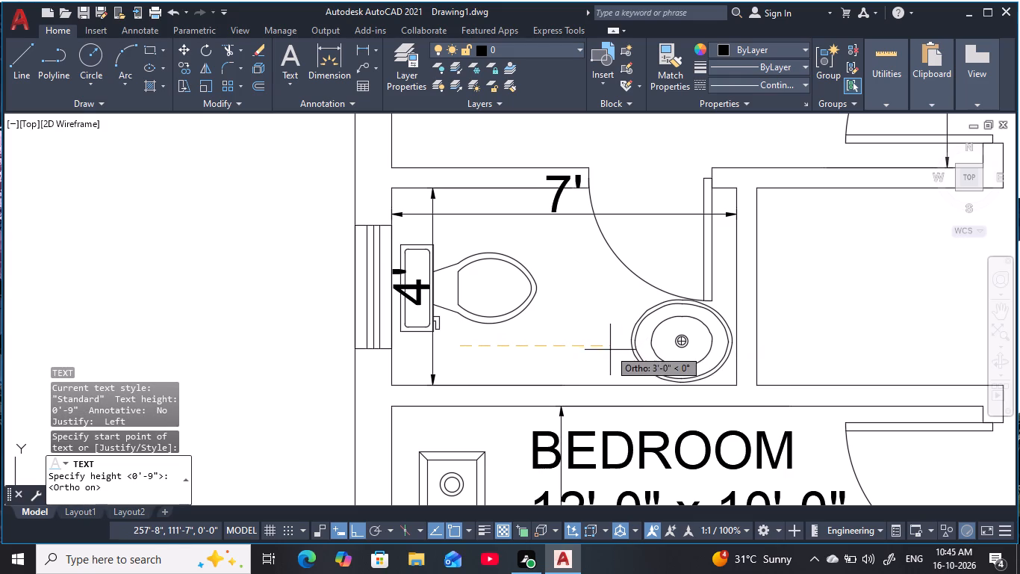
type("5")
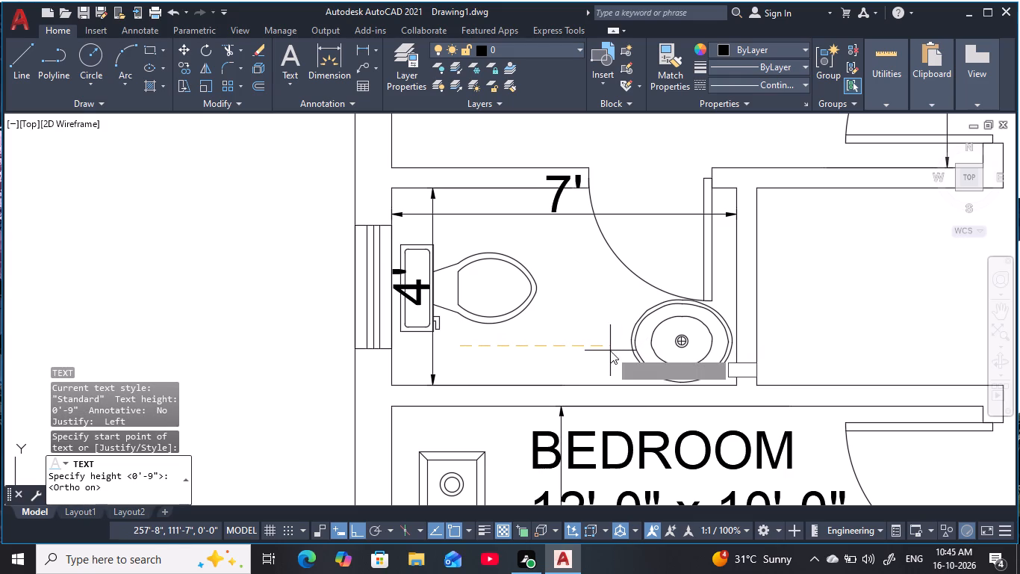
key("space")
key("space")
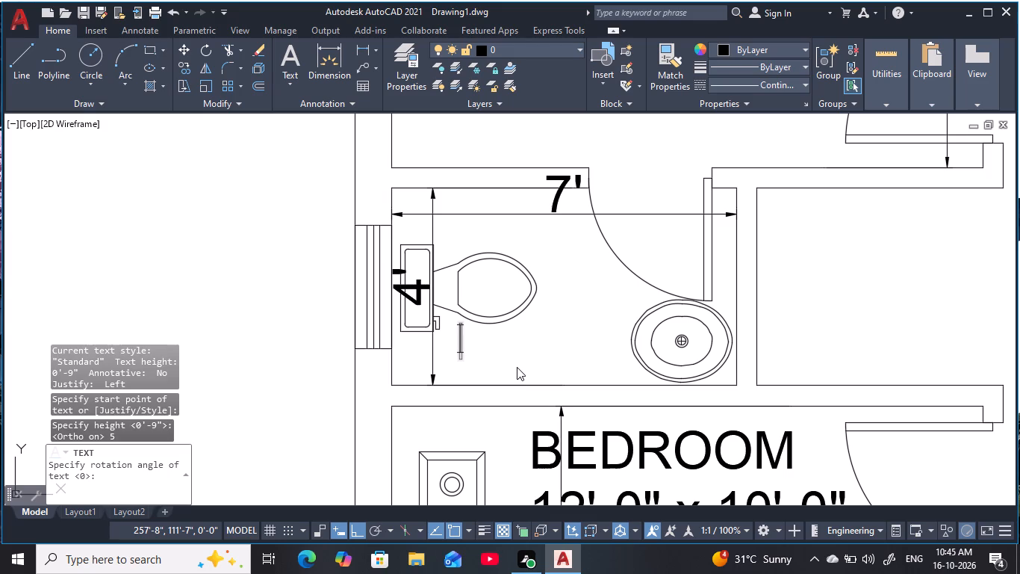
type("TOIL")
type("ET")
key("Return")
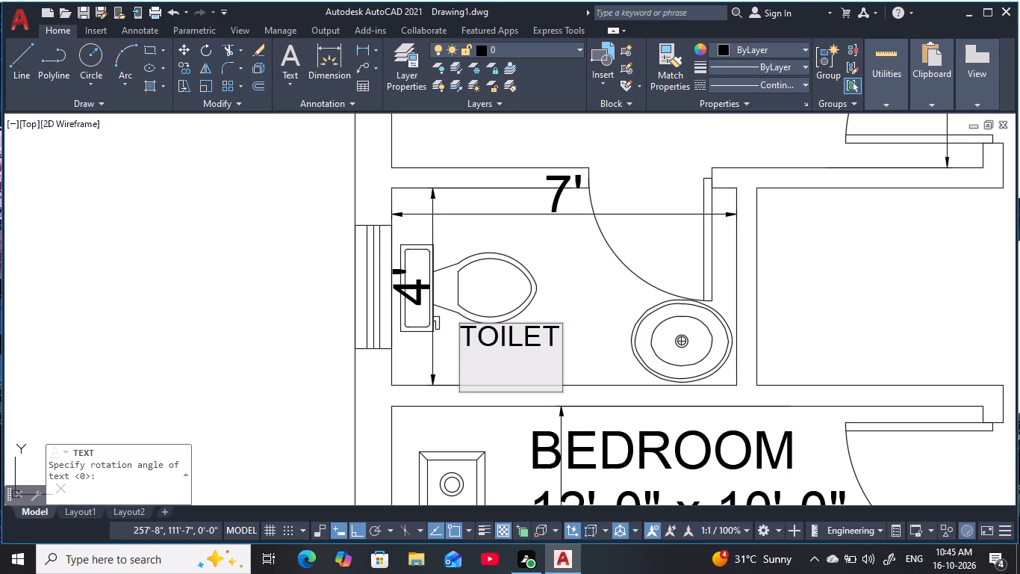
Add the size line 7'-0" x 4'-0" under TOILET and finish the text.
key("7")
key("apostrophe")
type("-0\"")
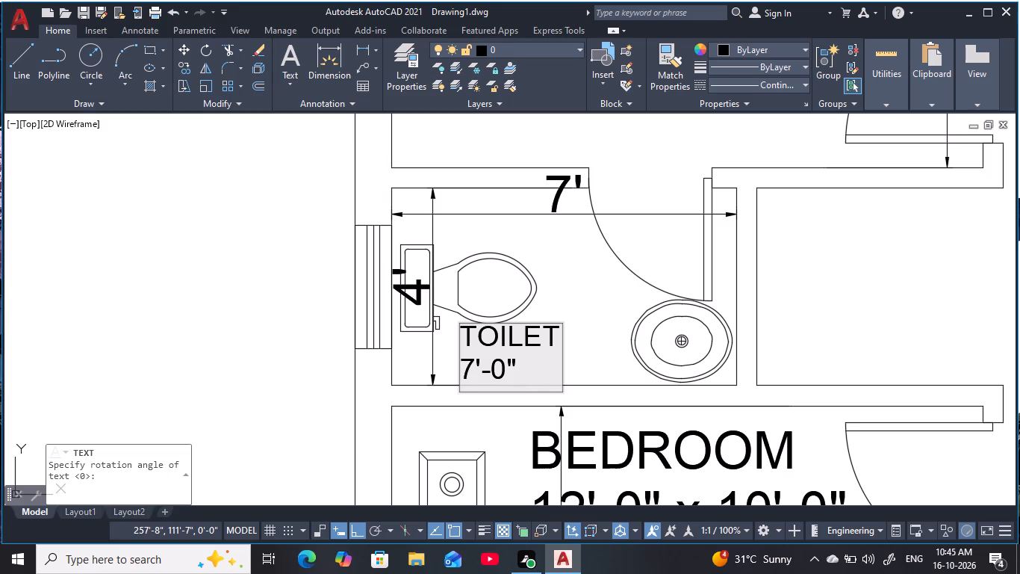
key("space")
type("XX")
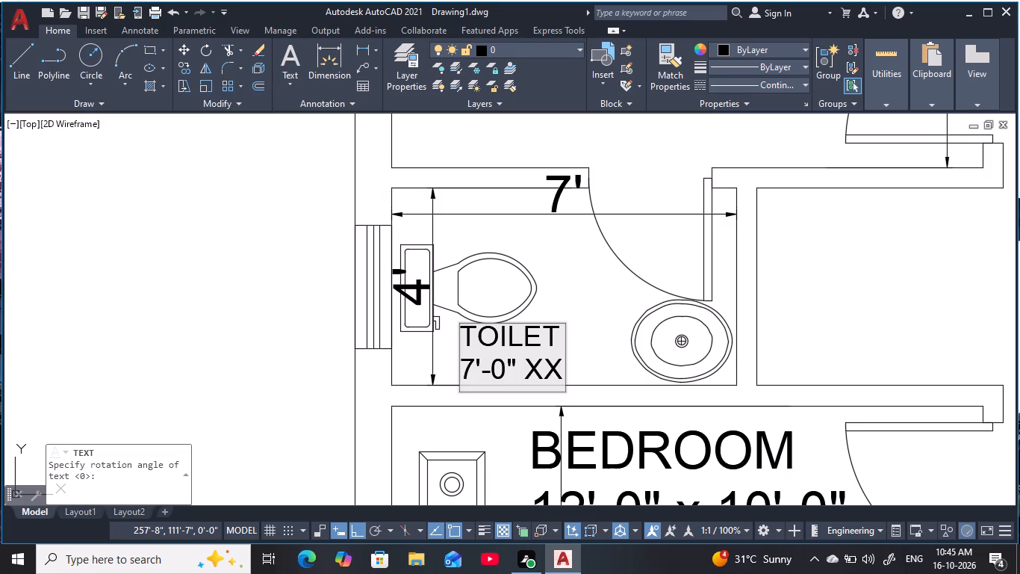
key("BackSpace")
key("BackSpace")
type("x")
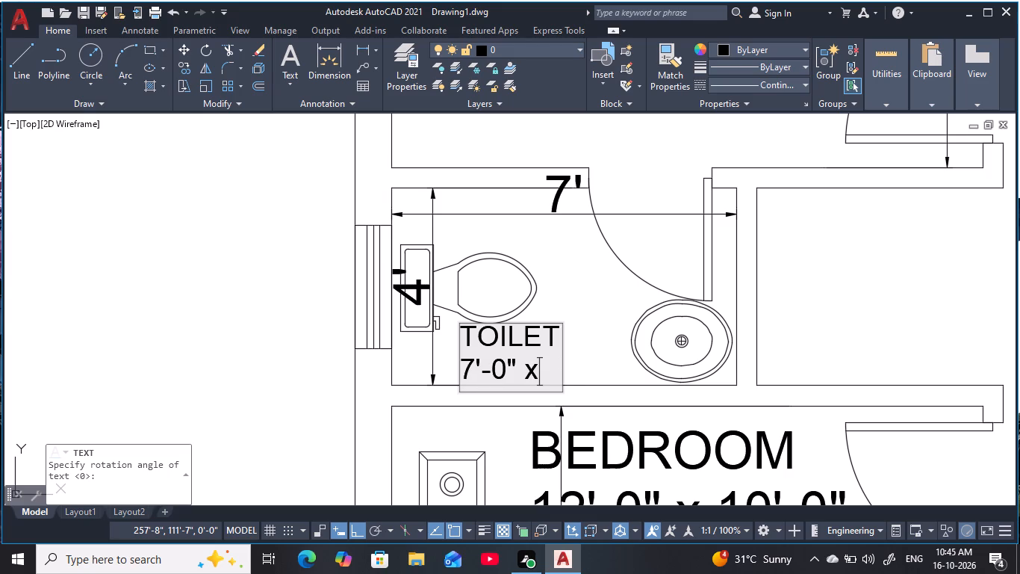
key("space")
key("4")
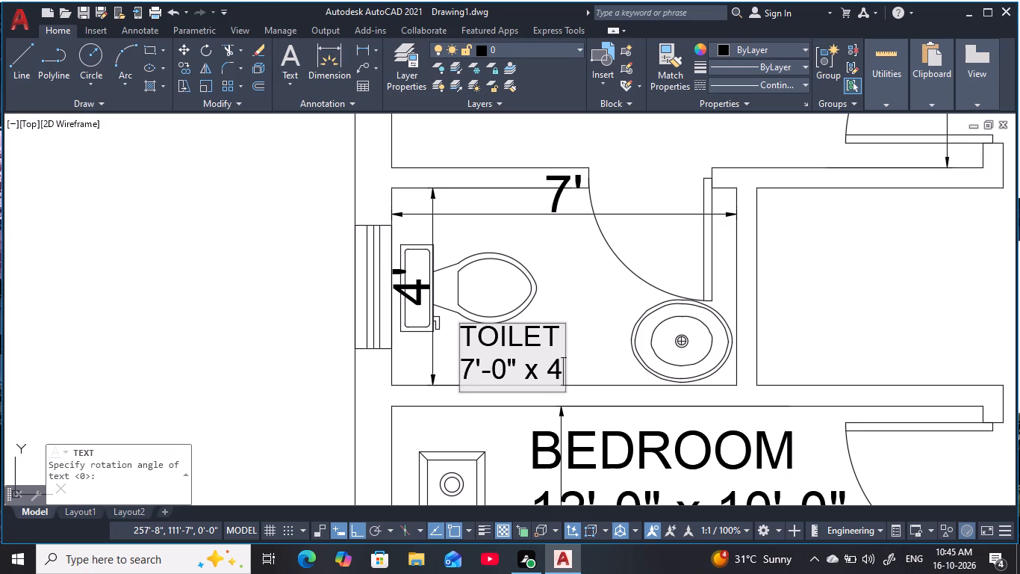
key("apostrophe")
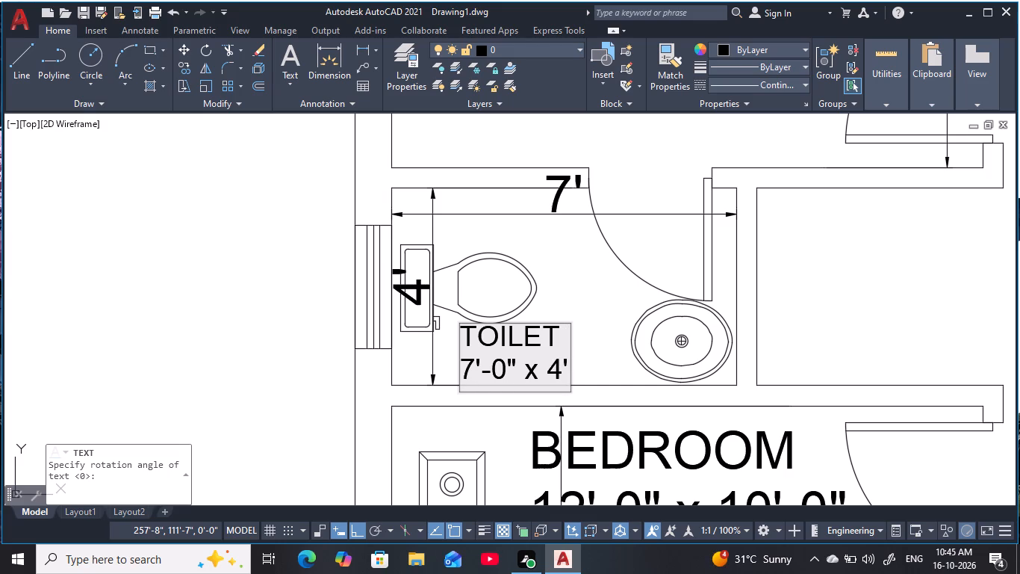
key("minus")
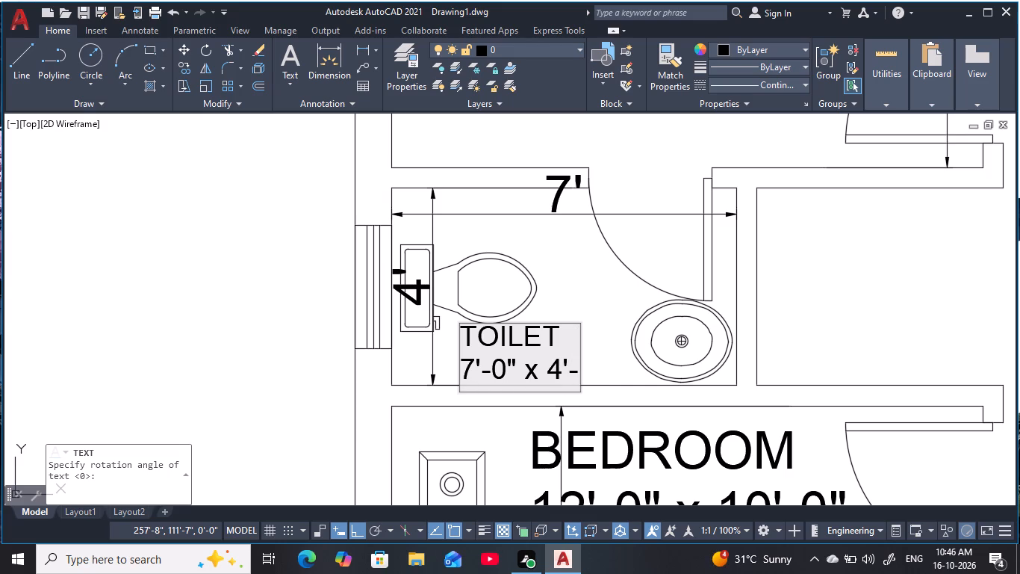
type("0\"")
key("Return")
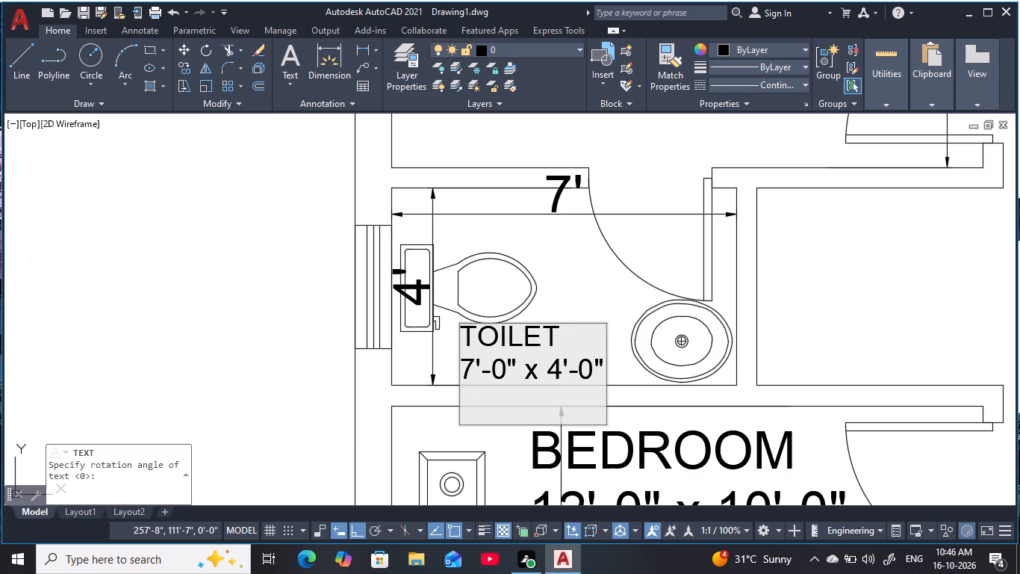
left_click(582, 297)
key("Escape")
key("Escape")
key("Escape")
key("Escape")
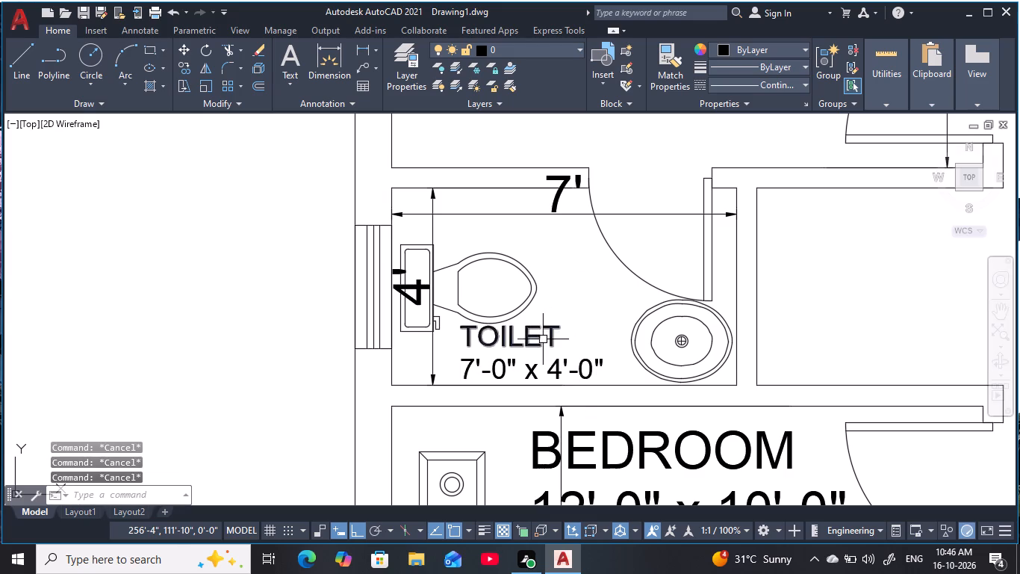
Copy the TOILET label and its 7'-0" x 4'-0" size line, with Ortho off, onto the bathtub in the room between the north bedrooms.
left_click(543, 341)
left_click(546, 381)
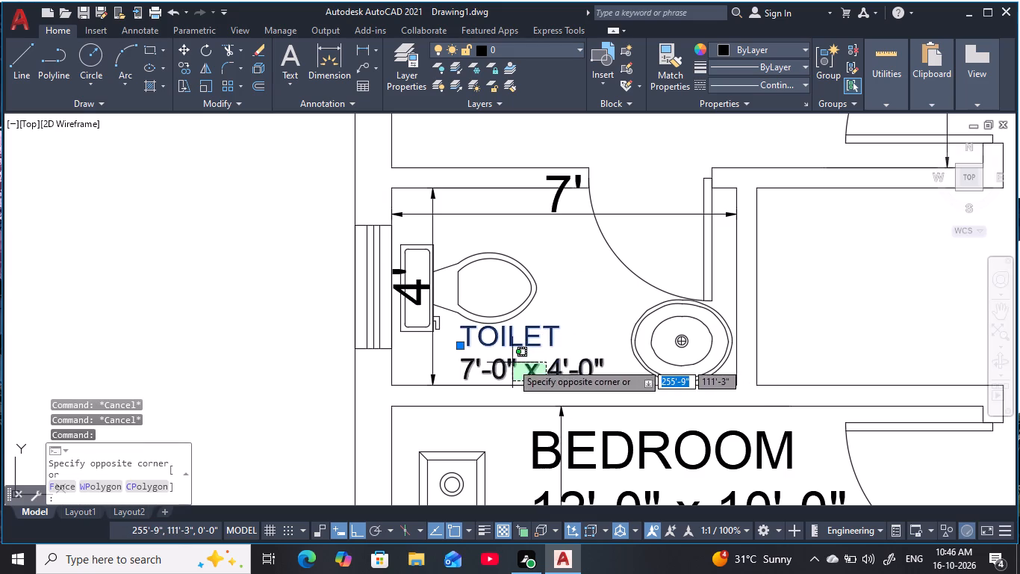
left_click(505, 362)
key("c")
type("o")
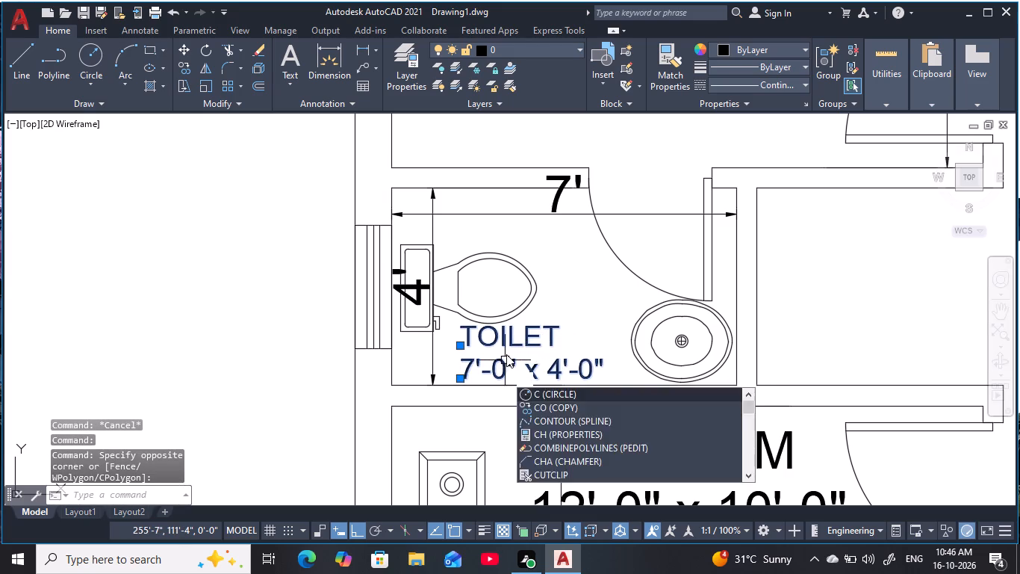
key("space")
left_click(517, 351)
key("F8")
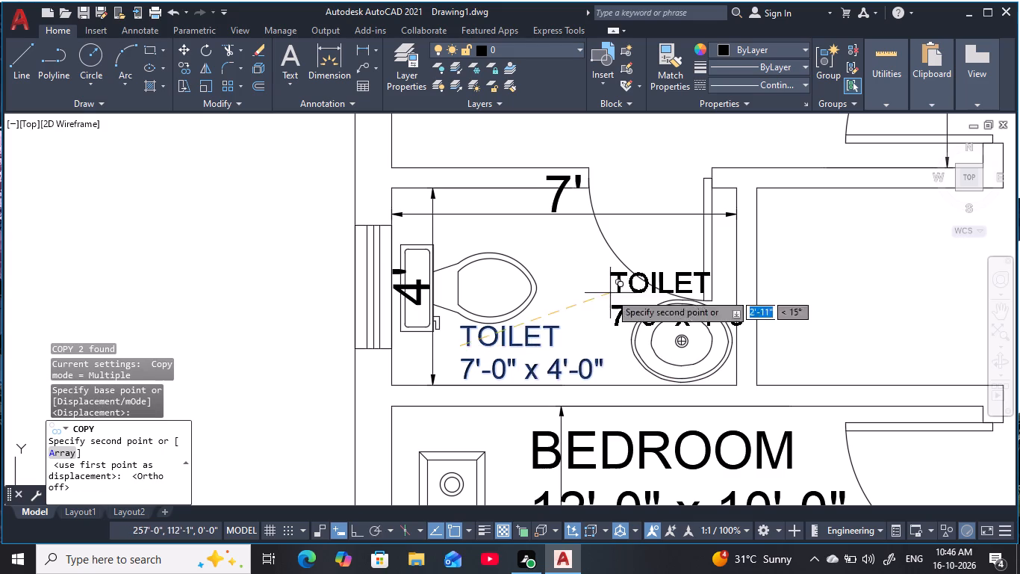
middle_click_drag(639, 261, 451, 438)
scroll(521, 399, "down", 2)
middle_click_drag(570, 349, 478, 433)
scroll(598, 309, "up", 3)
scroll(555, 291, "down", 1)
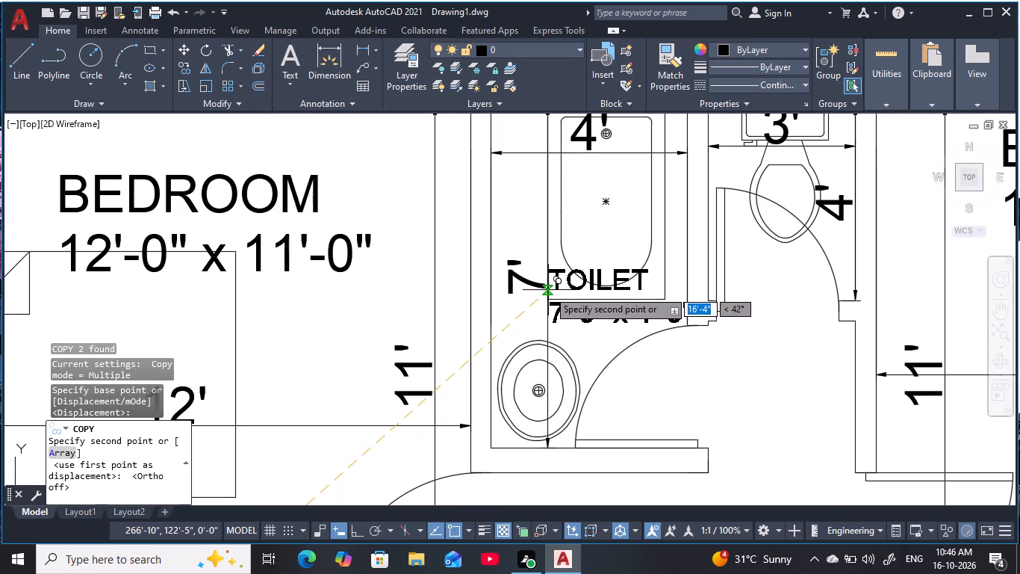
left_click(518, 217)
Place another copy of the TOILET label over the WC in the small room east of the bathtub room and finish copying.
scroll(570, 248, "down", 1)
middle_click_drag(573, 261, 550, 292)
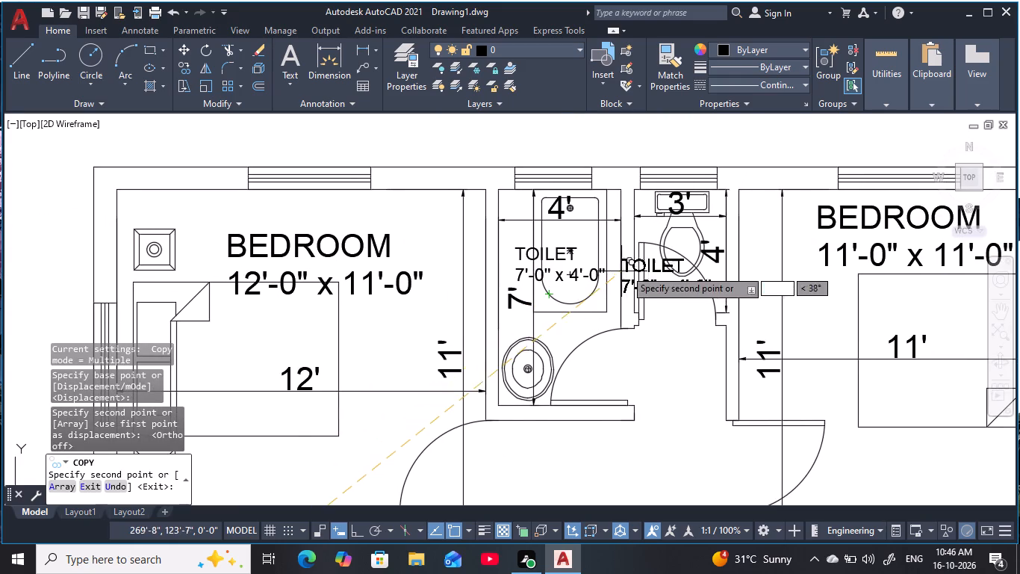
scroll(644, 256, "up", 2)
middle_click_drag(644, 256, 578, 352)
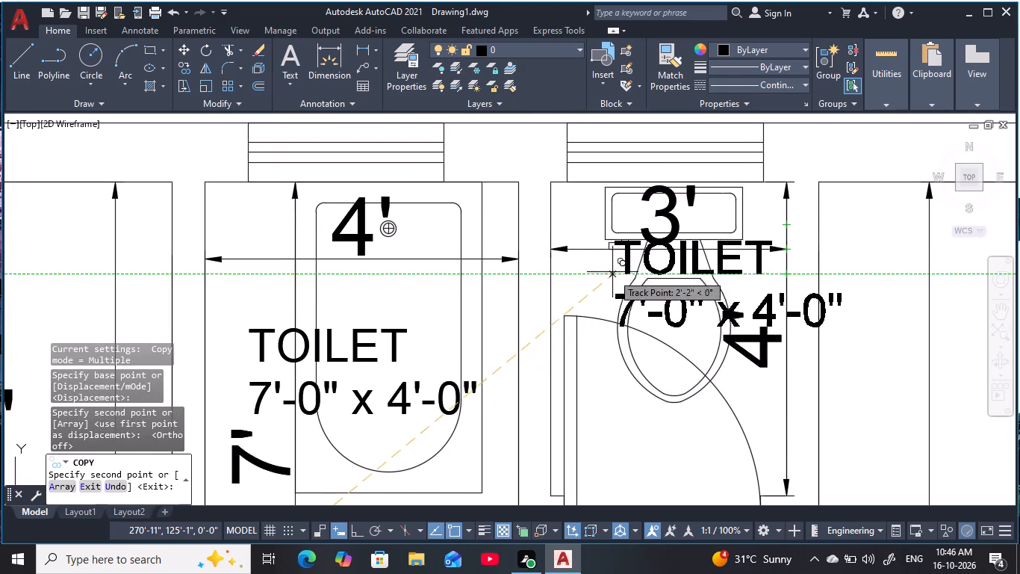
left_click(600, 263)
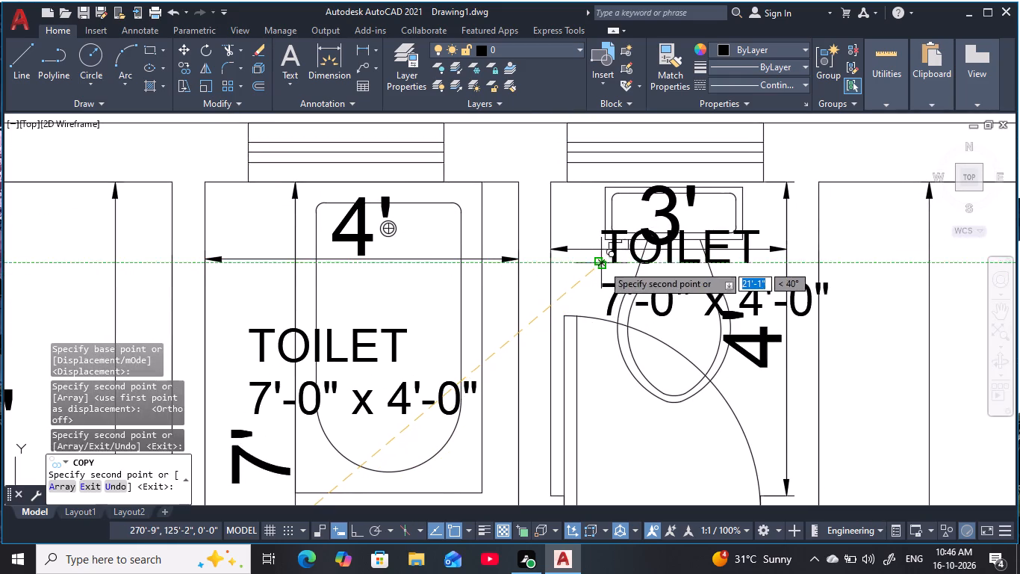
key("Escape")
key("Escape")
key("Escape")
key("Escape")
Replace the room name in the label over the bathtub with BATH.
middle_click_drag(520, 309, 712, 271)
key("Escape")
scroll(617, 318, "down", 1)
middle_click_drag(608, 308, 637, 297)
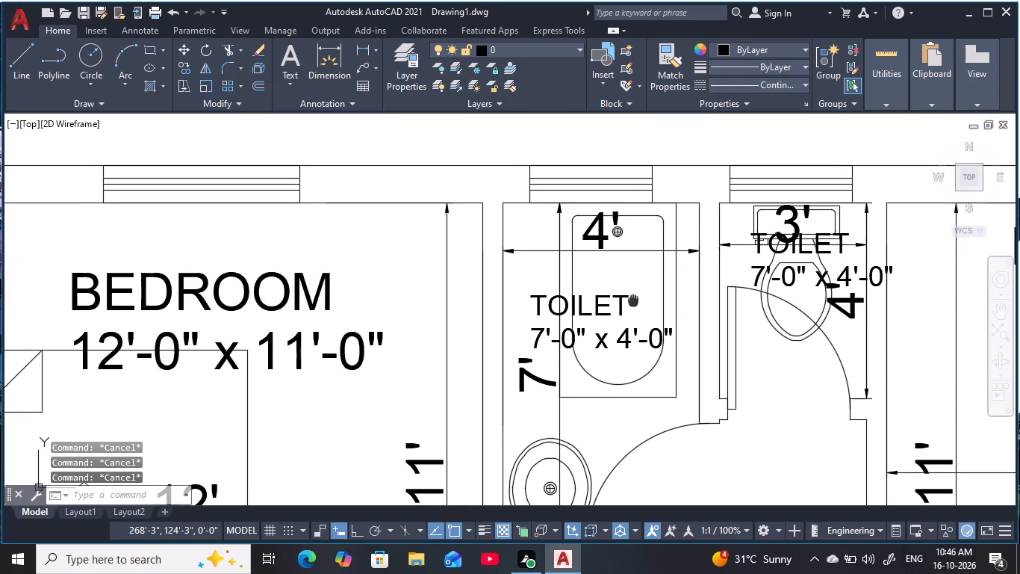
middle_click_drag(637, 297, 643, 294)
key("Escape")
double_click(612, 294)
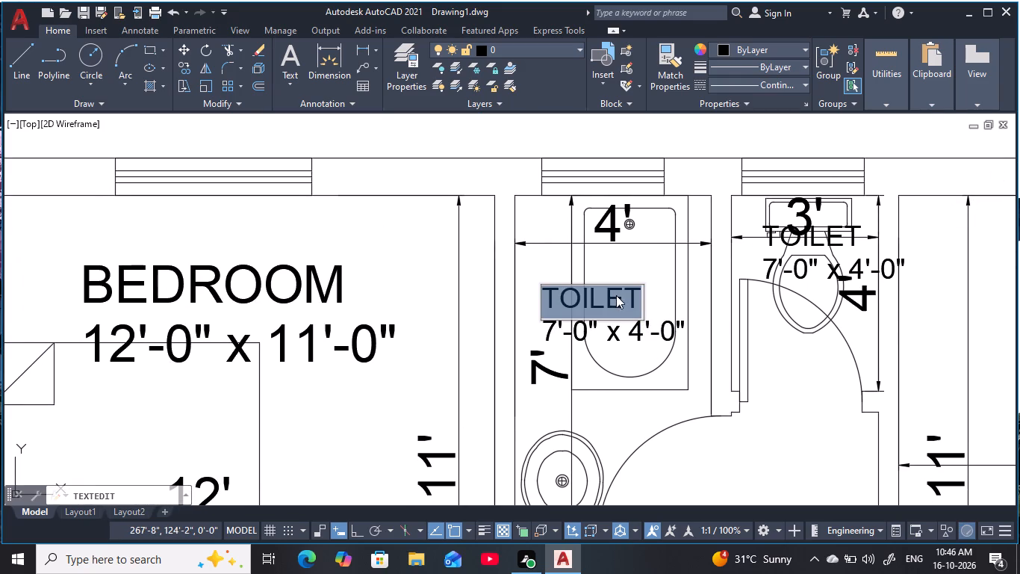
key("BackSpace")
type("bath")
key("BackSpace")
key("BackSpace")
key("BackSpace")
key("BackSpace")
key("BackSpace")
key("BackSpace")
key("BackSpace")
key("BackSpace")
key("BackSpace")
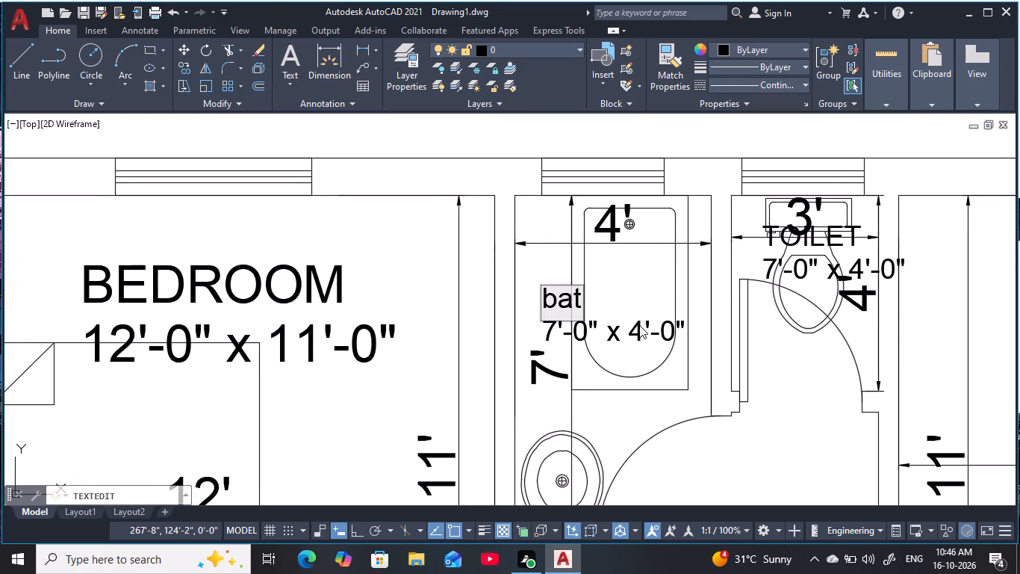
type("BATH")
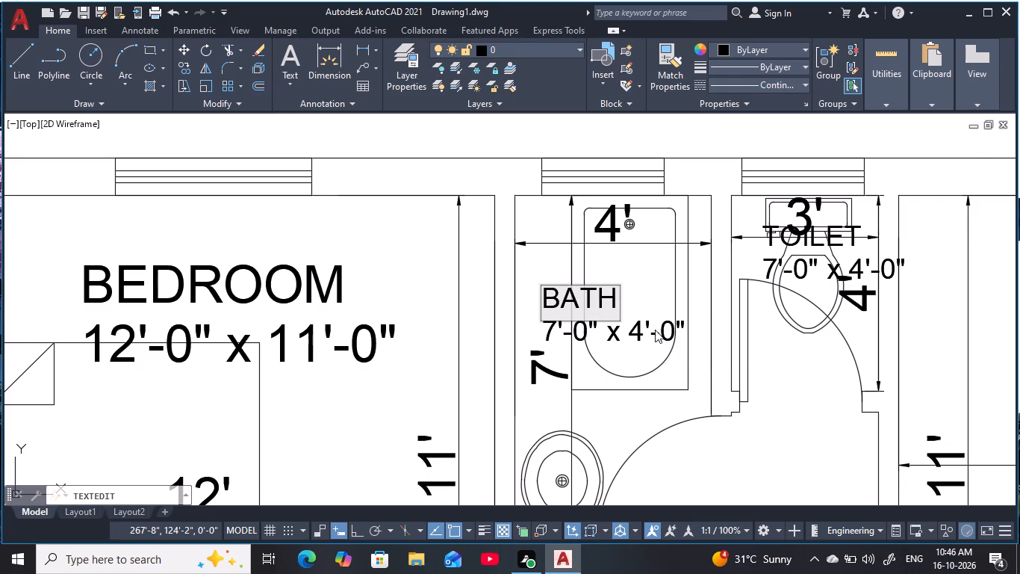
left_click(655, 330)
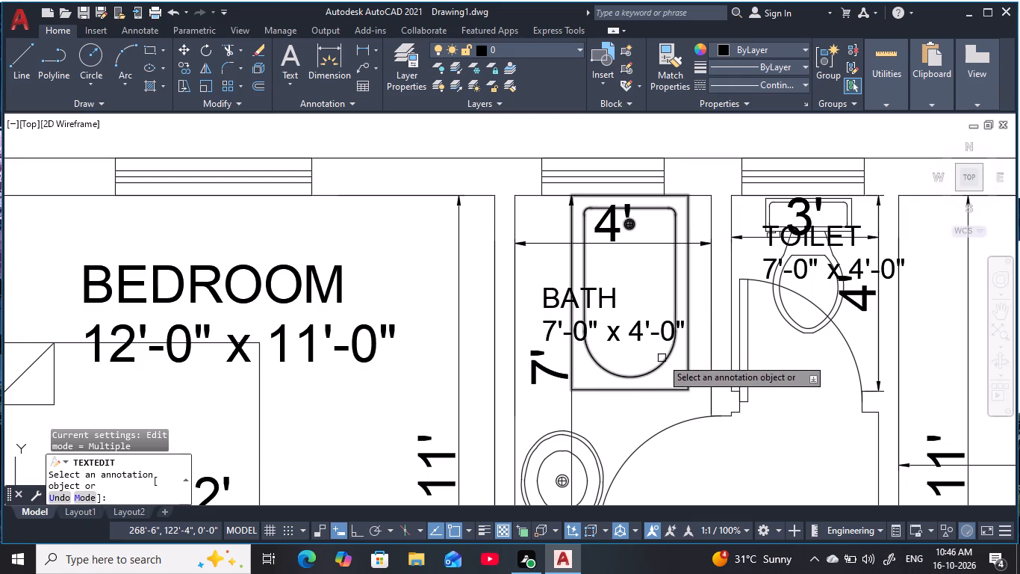
Change the size line under BATH to 4'-0" x 7'-0" and leave text editing.
left_click(672, 336)
left_click(672, 335)
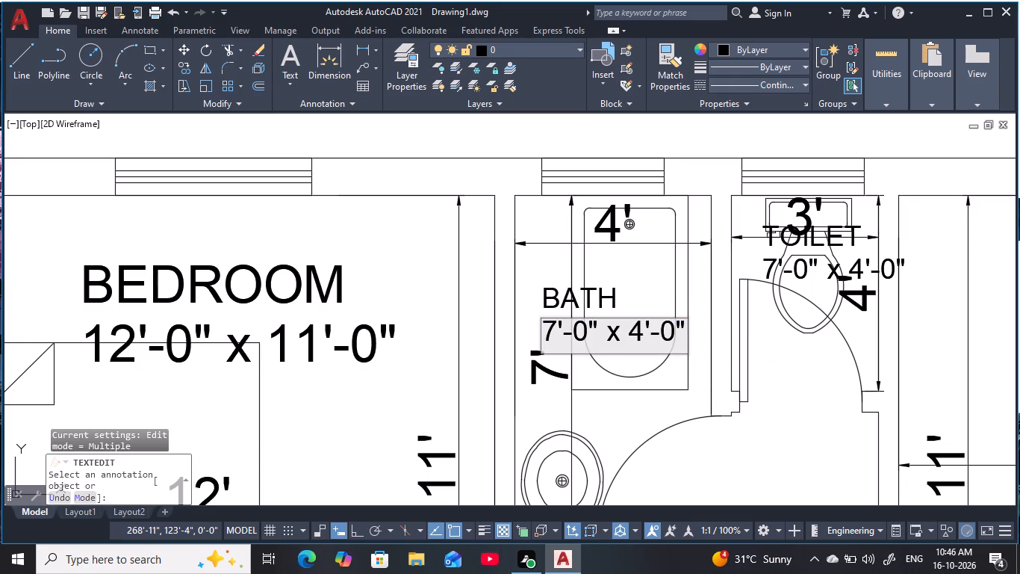
left_click(645, 333)
key("BackSpace")
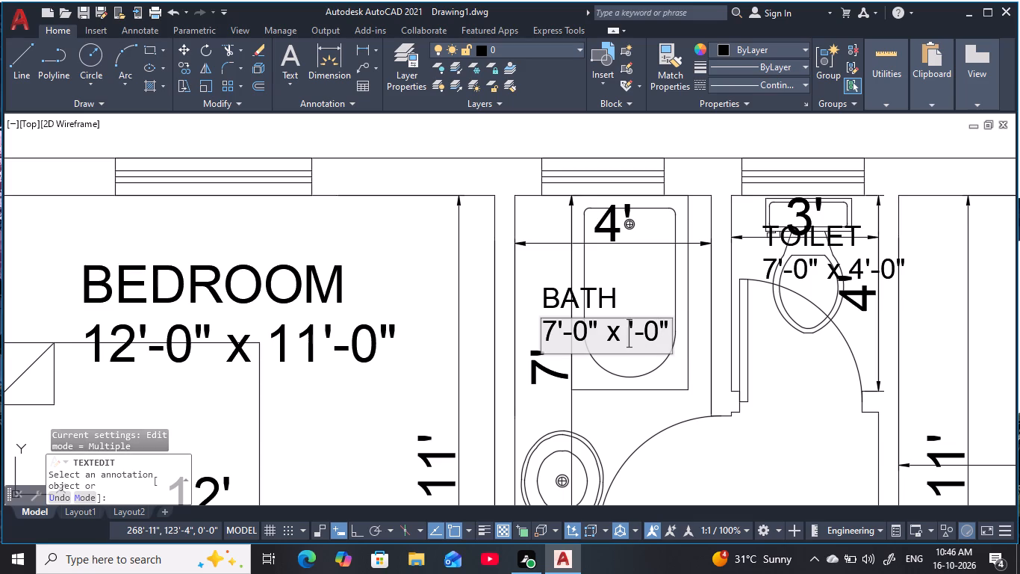
key("7")
left_click(555, 329)
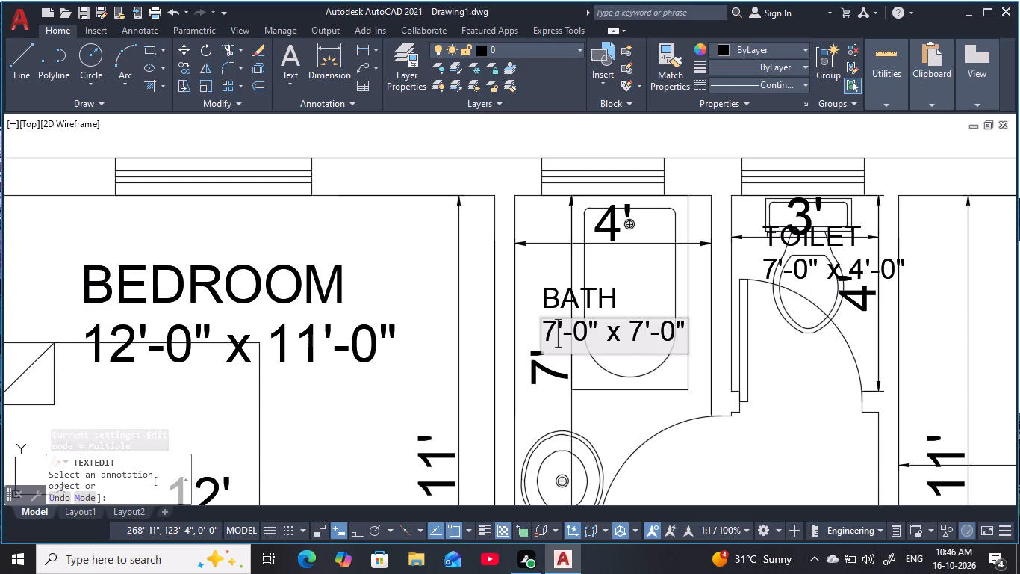
key("BackSpace")
key("4")
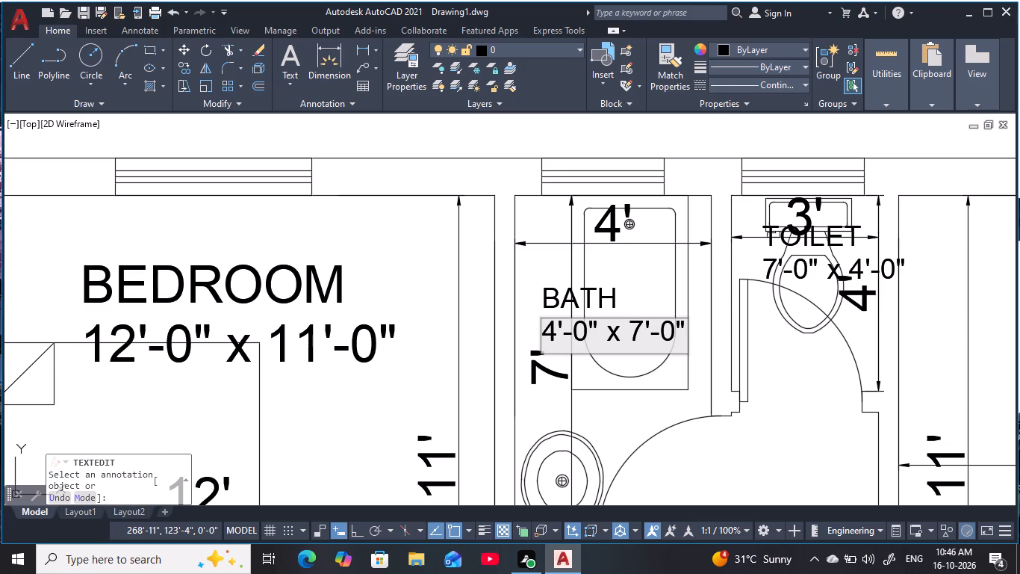
key("Return")
scroll(654, 329, "down", 1)
middle_click_drag(676, 336, 618, 383)
scroll(720, 339, "up", 3)
middle_click_drag(720, 338, 695, 336)
key("Escape")
key("Escape")
key("Escape")
key("Escape")
key("Escape")
key("Escape")
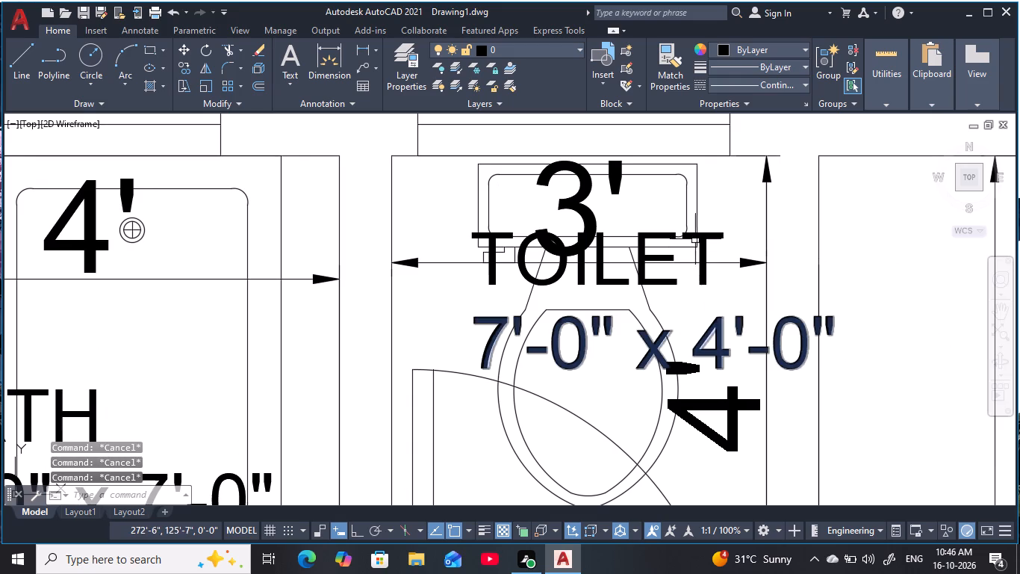
Change the size line under TOILET in the small WC room to 3'-0" x 4'-0" and leave text editing.
scroll(733, 334, "down", 1)
middle_click_drag(733, 334, 699, 286)
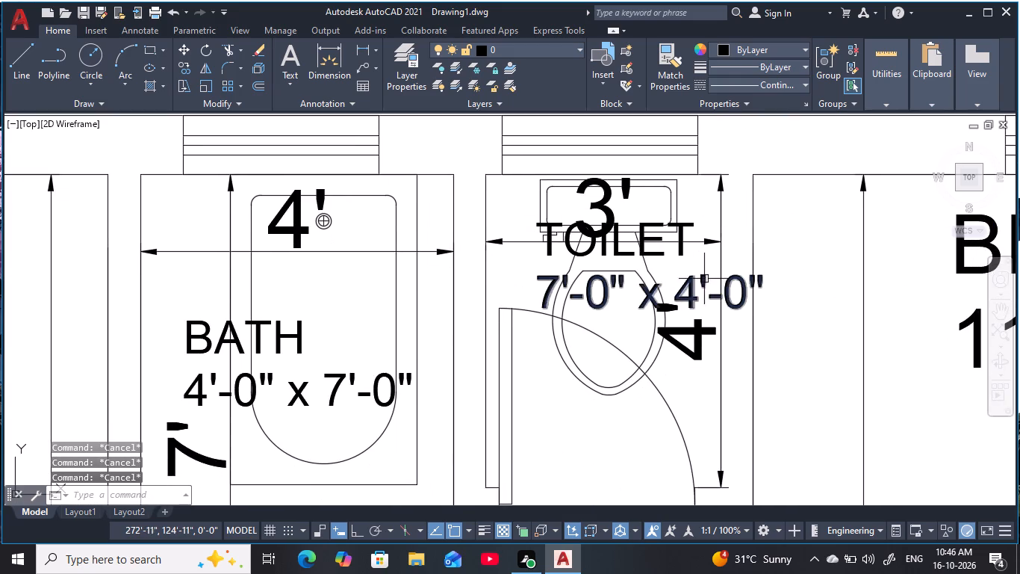
double_click(699, 290)
key("Escape")
key("Escape")
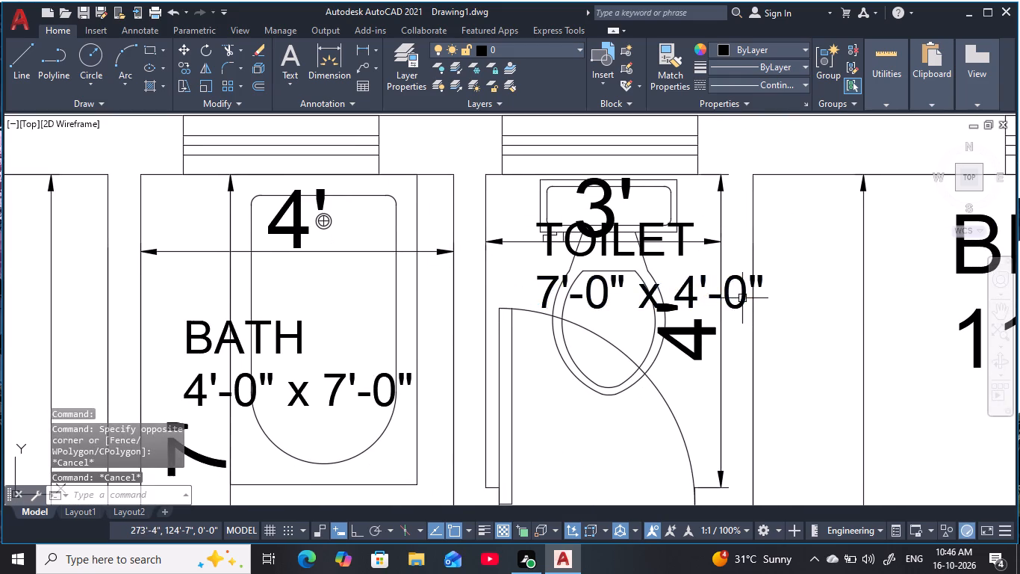
double_click(742, 296)
left_click(738, 297)
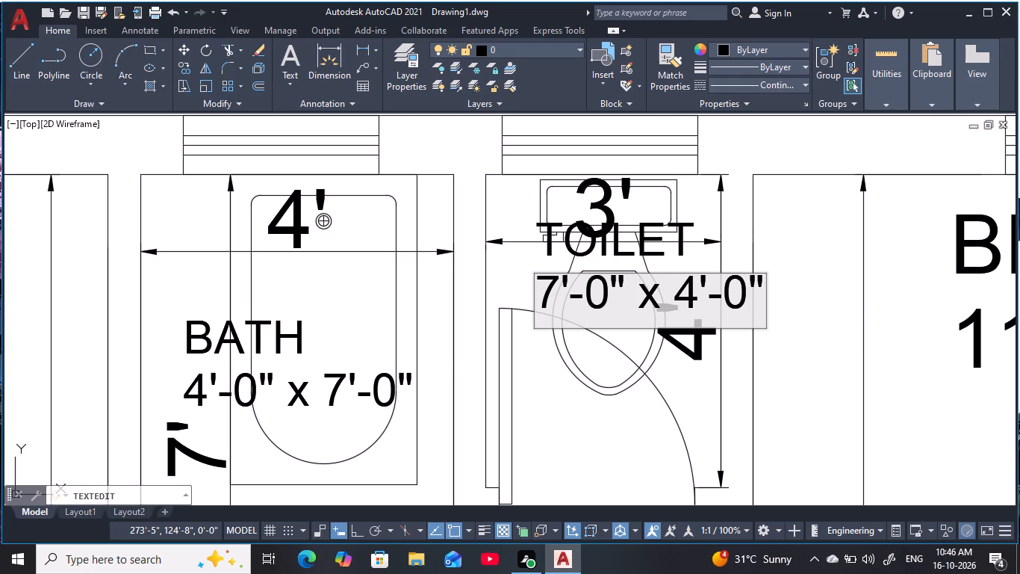
scroll(665, 327, "down", 1)
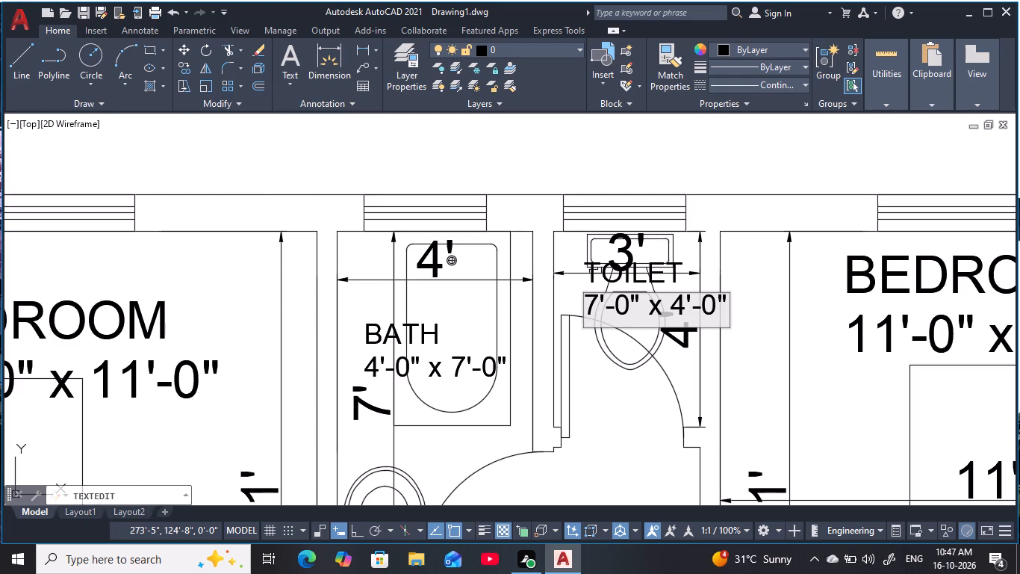
left_click(593, 308)
key("BackSpace")
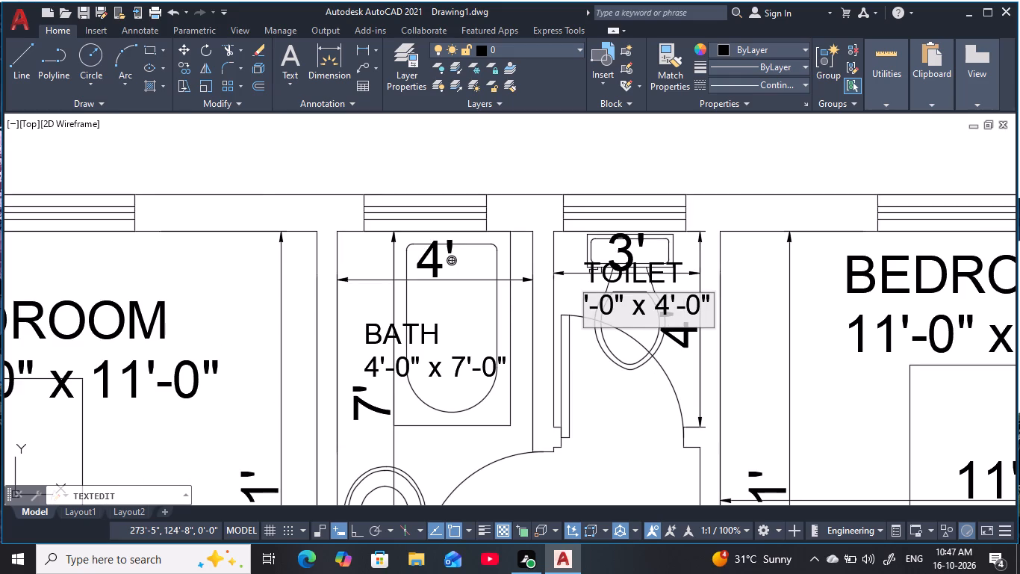
key("3")
key("Return")
scroll(651, 339, "down", 1)
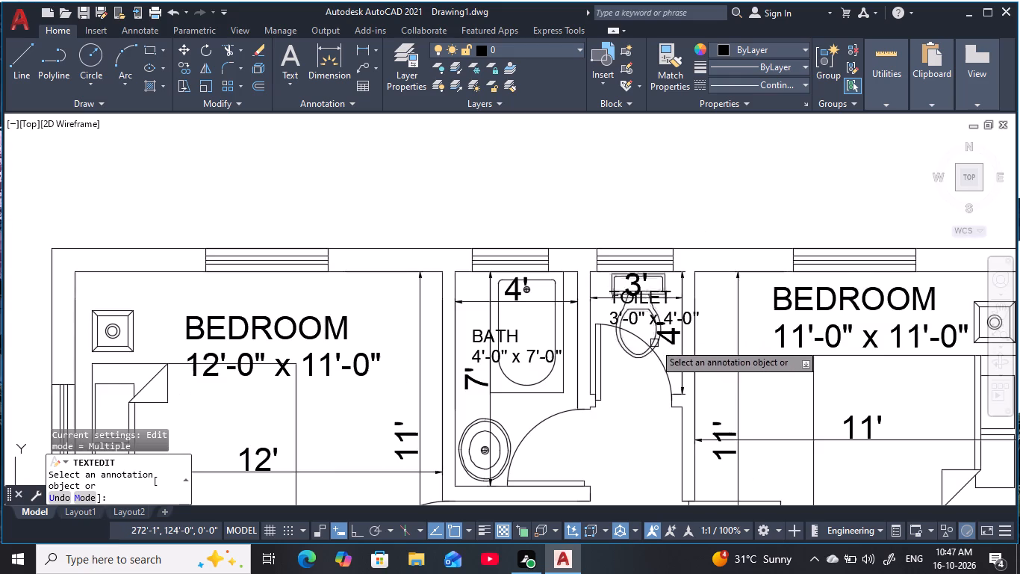
key("Escape")
key("Escape")
key("Escape")
Erase the vertical 4' dimension in the small WC room.
left_click(677, 347)
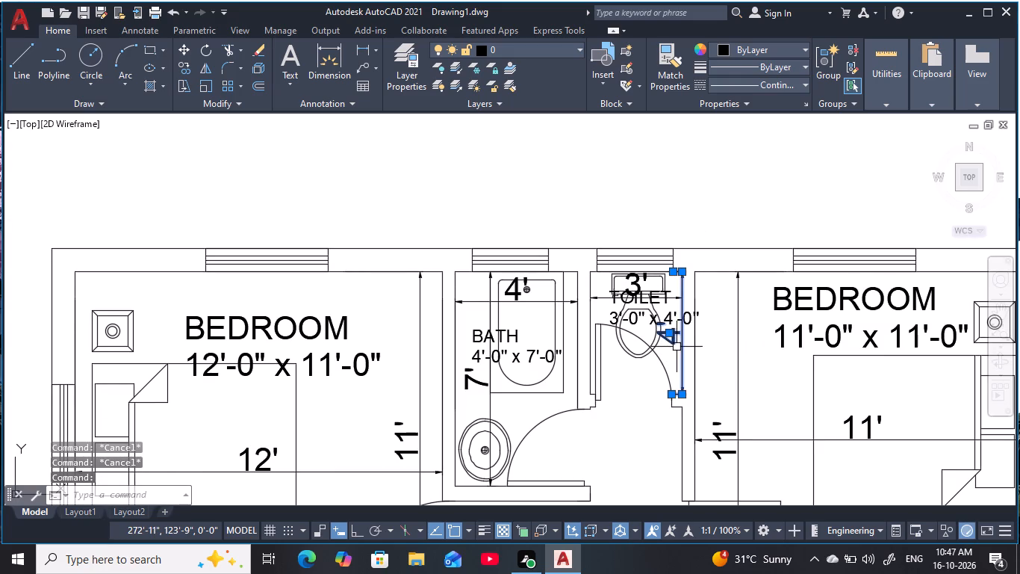
type("E")
key("space")
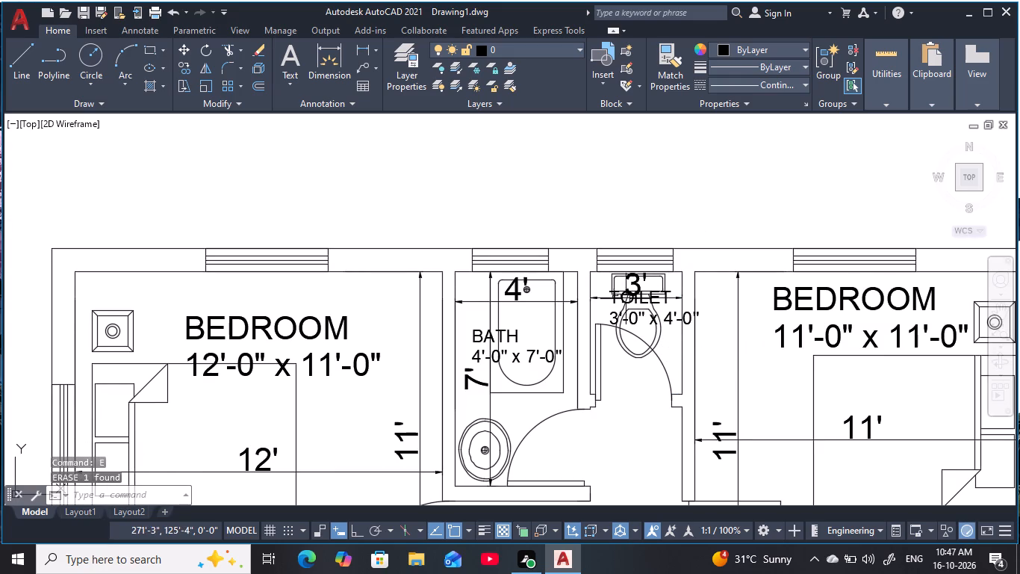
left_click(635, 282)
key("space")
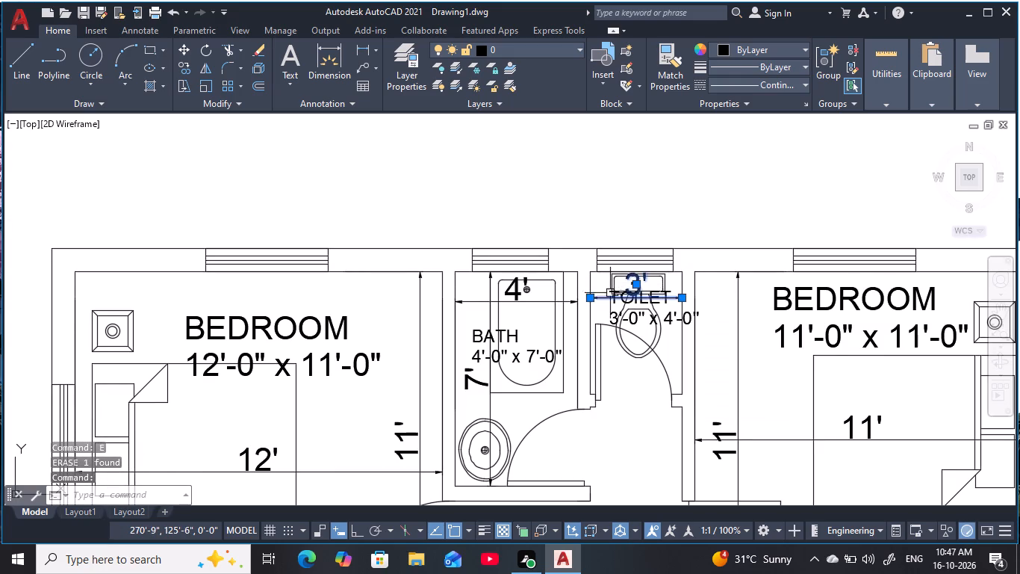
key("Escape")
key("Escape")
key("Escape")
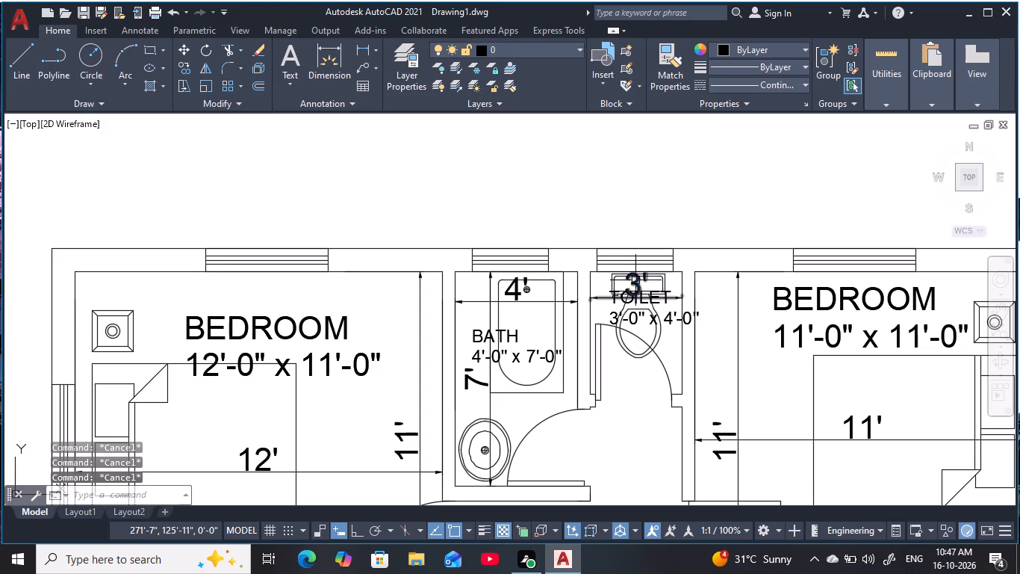
Erase the horizontal 3' dimension in the small WC room and the 4' and 7' dimensions in the bath.
left_click(635, 280)
key("space")
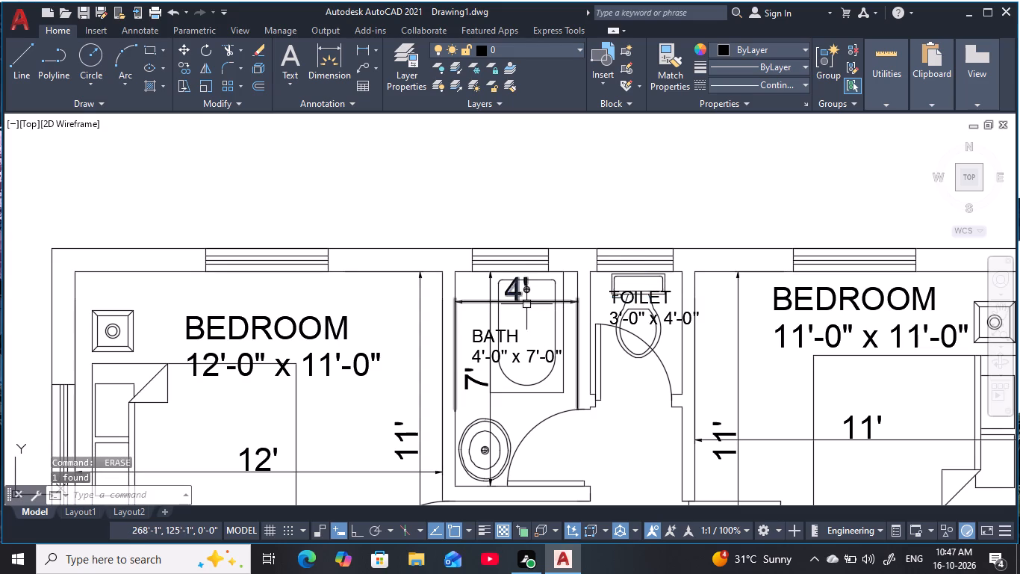
left_click(520, 300)
key("space")
left_click(488, 385)
key("space")
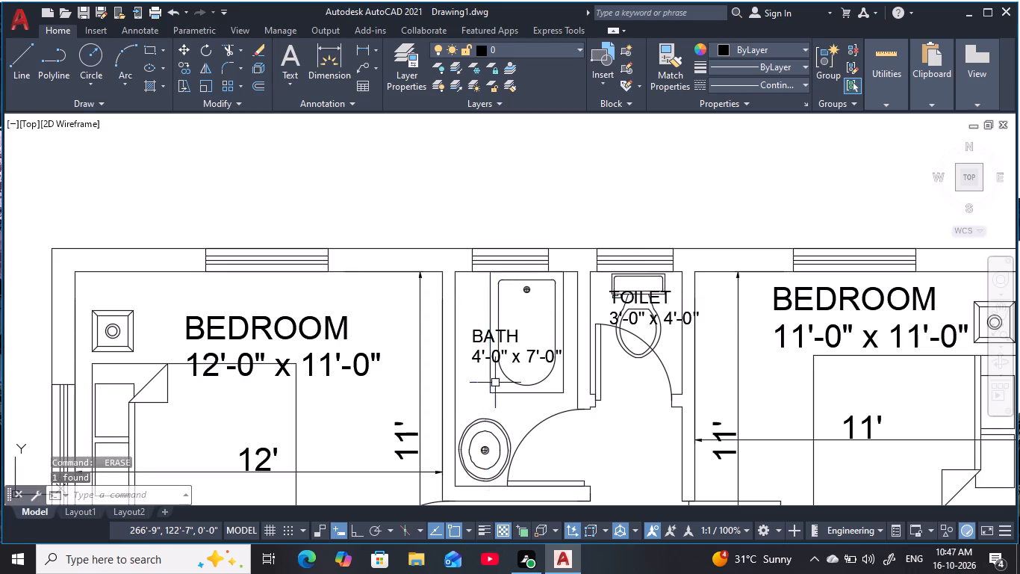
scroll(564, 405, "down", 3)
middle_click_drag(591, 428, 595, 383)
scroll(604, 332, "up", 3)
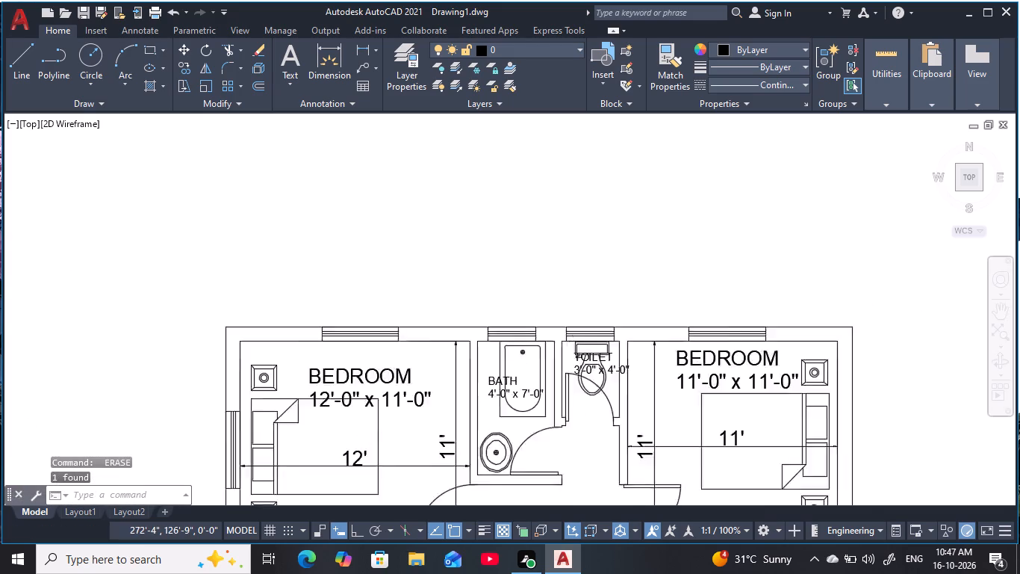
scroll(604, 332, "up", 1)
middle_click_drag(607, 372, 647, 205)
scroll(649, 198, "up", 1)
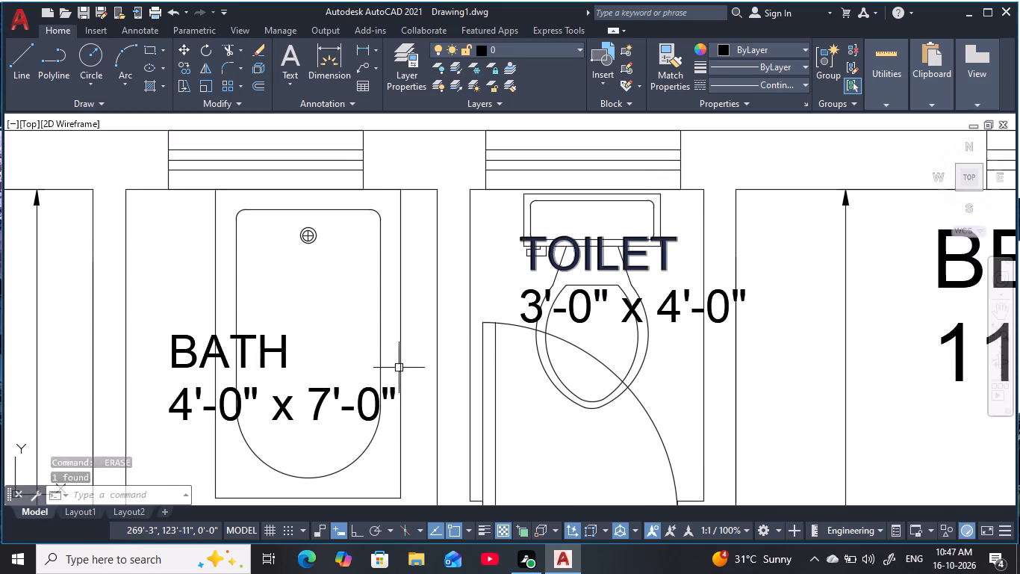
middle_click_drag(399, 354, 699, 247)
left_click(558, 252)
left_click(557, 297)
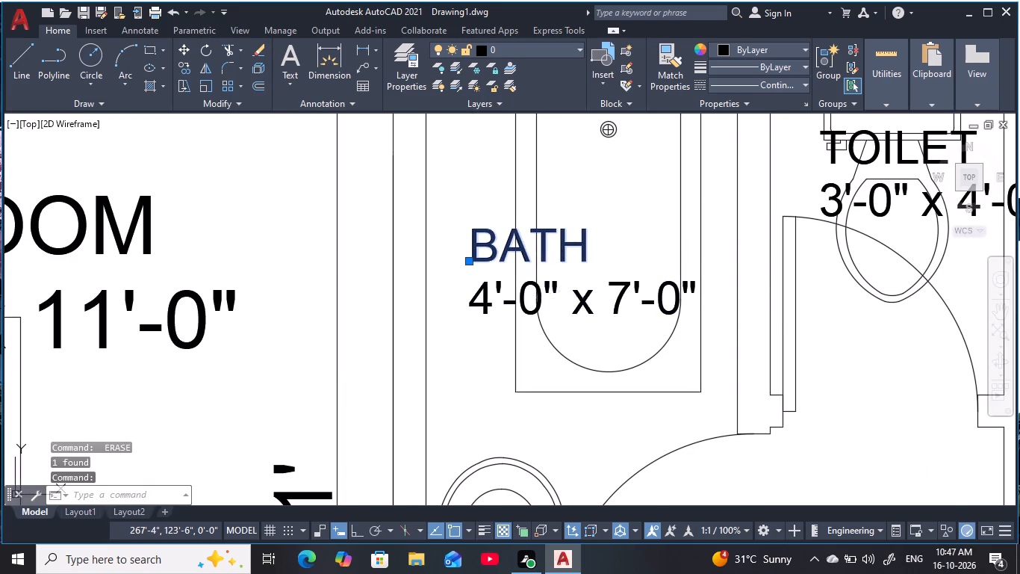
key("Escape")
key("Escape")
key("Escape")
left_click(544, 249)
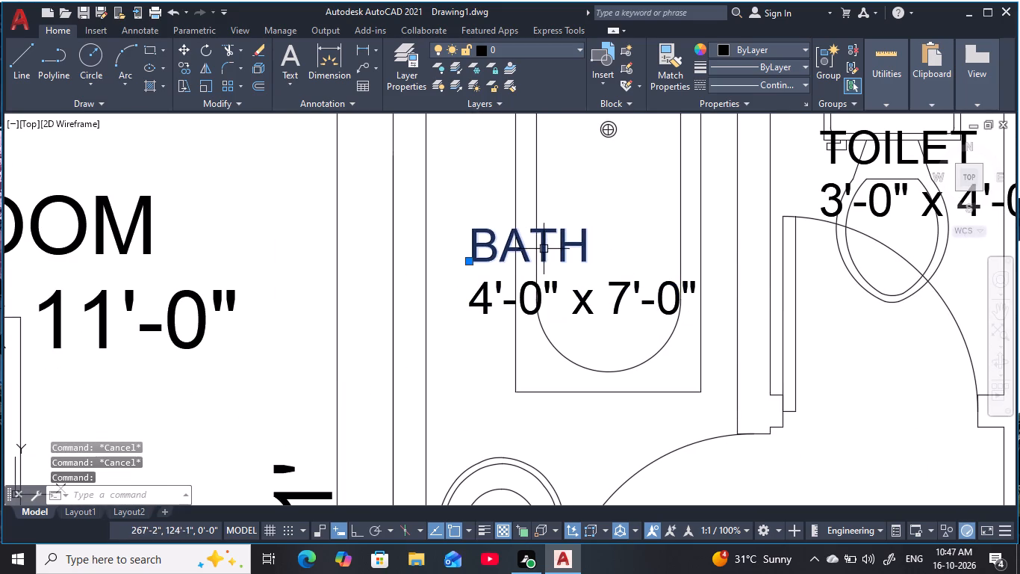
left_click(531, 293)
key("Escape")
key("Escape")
Copy the BATH name and its size line into the small room beside the dining table.
left_click(541, 251)
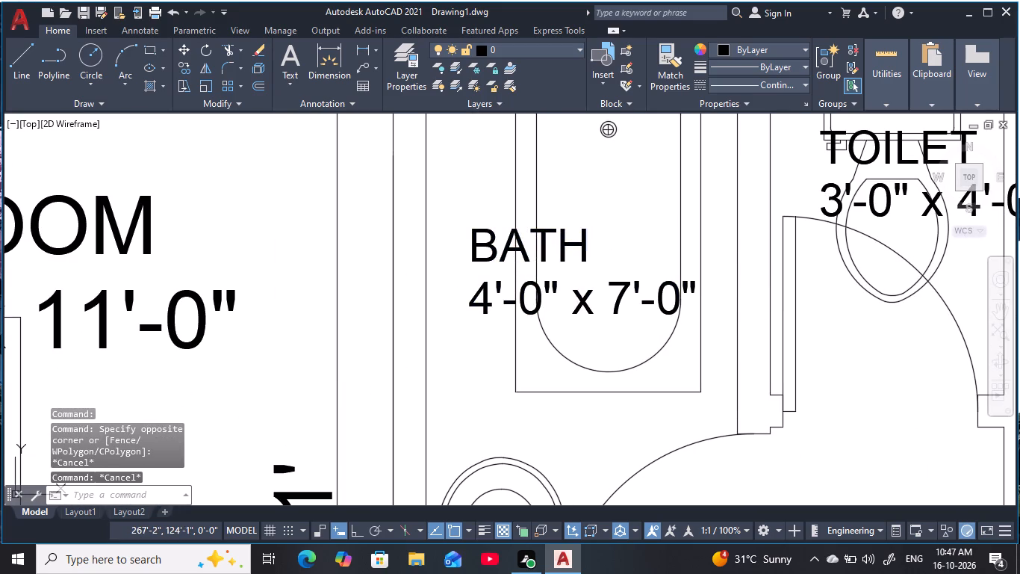
left_click(540, 292)
key("c")
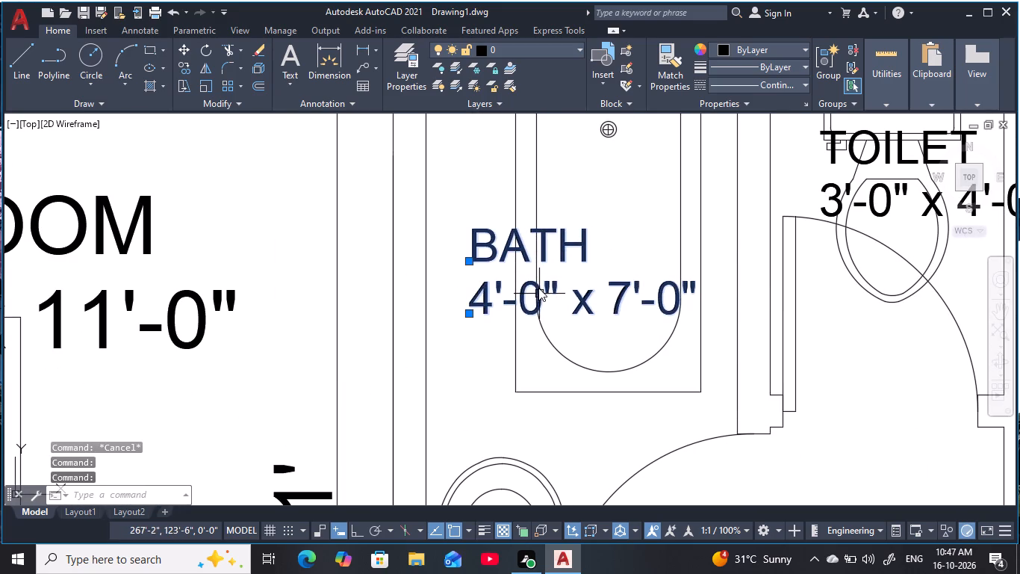
type("O")
key("space")
left_click(536, 269)
scroll(628, 309, "down", 4)
middle_click_drag(711, 322, 511, 215)
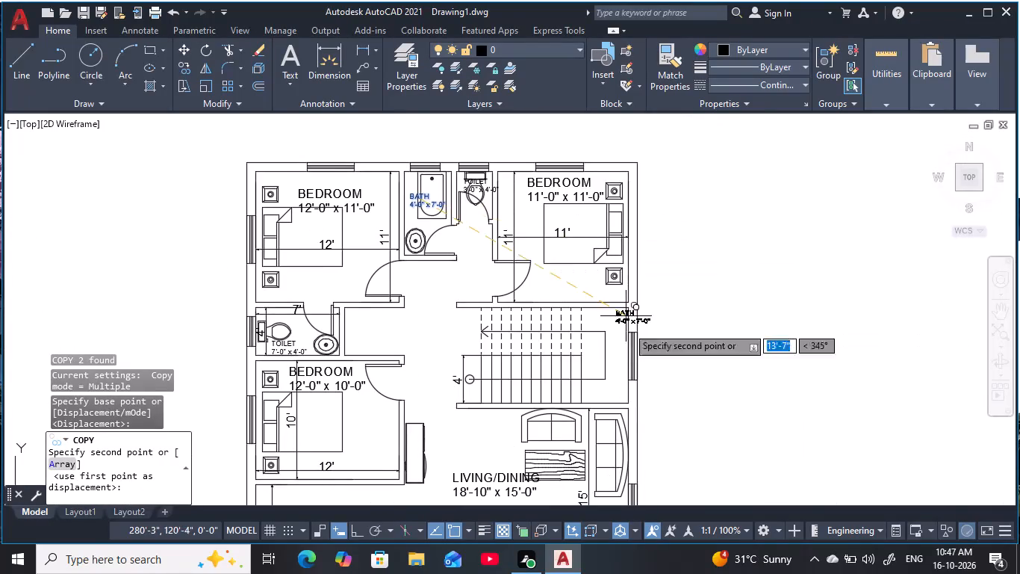
middle_click_drag(621, 358, 704, 128)
scroll(684, 330, "up", 3)
middle_click_drag(687, 326, 698, 294)
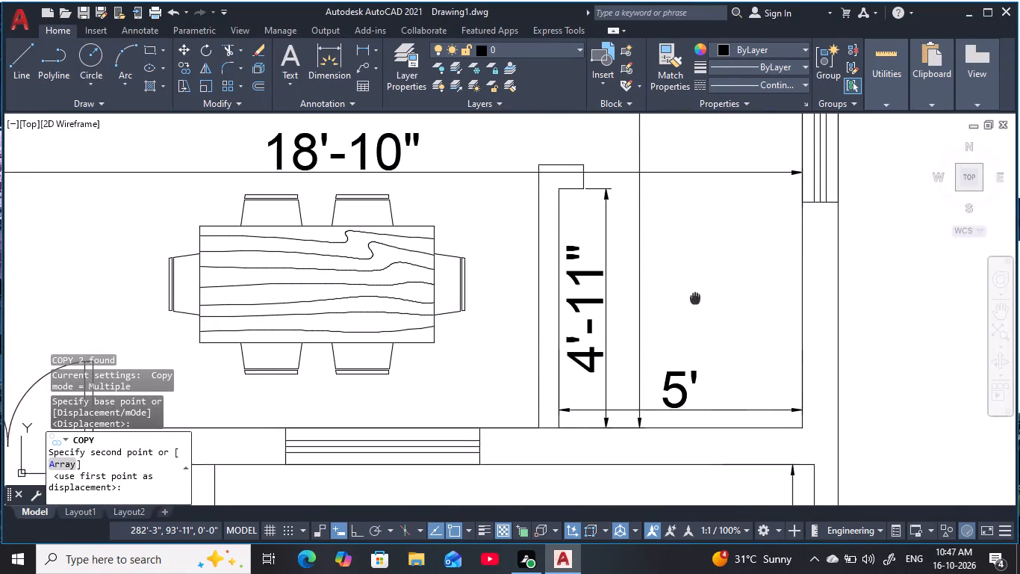
middle_click_drag(698, 294, 703, 279)
left_click(697, 268)
key("Escape")
key("Escape")
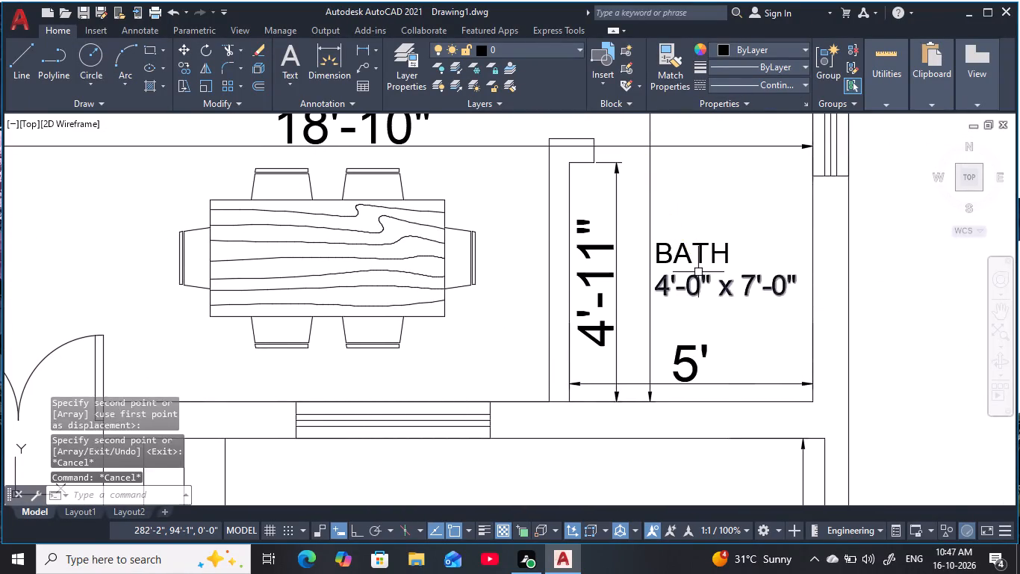
key("Escape")
key("Escape")
key("Escape")
Change the copied BATH label in the small room beside the dining table to POOJA.
double_click(705, 261)
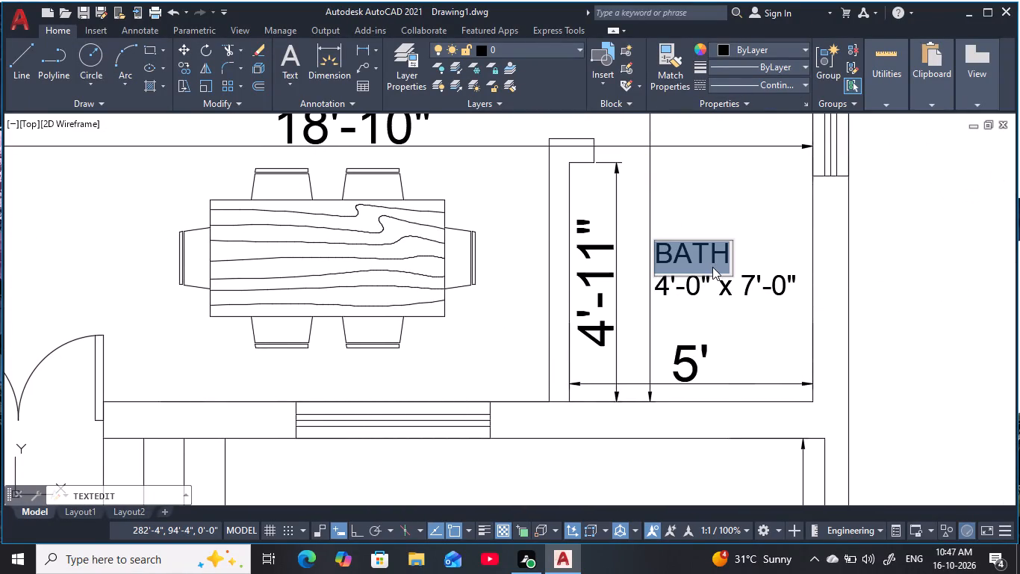
key("BackSpace")
type("POOJA")
key("space")
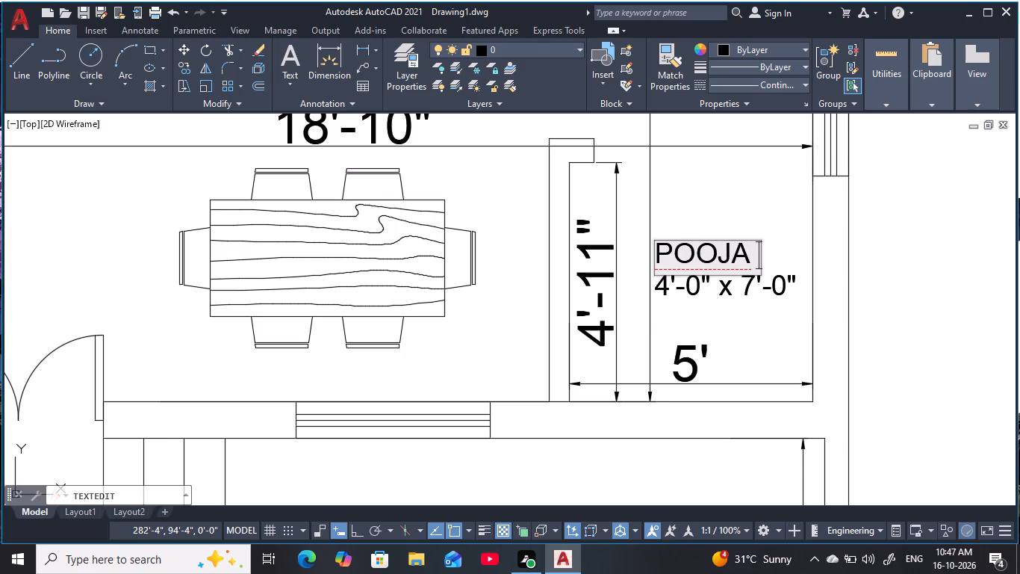
key("Return")
Change the size line under POOJA to 4'-11" x 5'-0" and leave text editing.
double_click(744, 286)
left_click(780, 284)
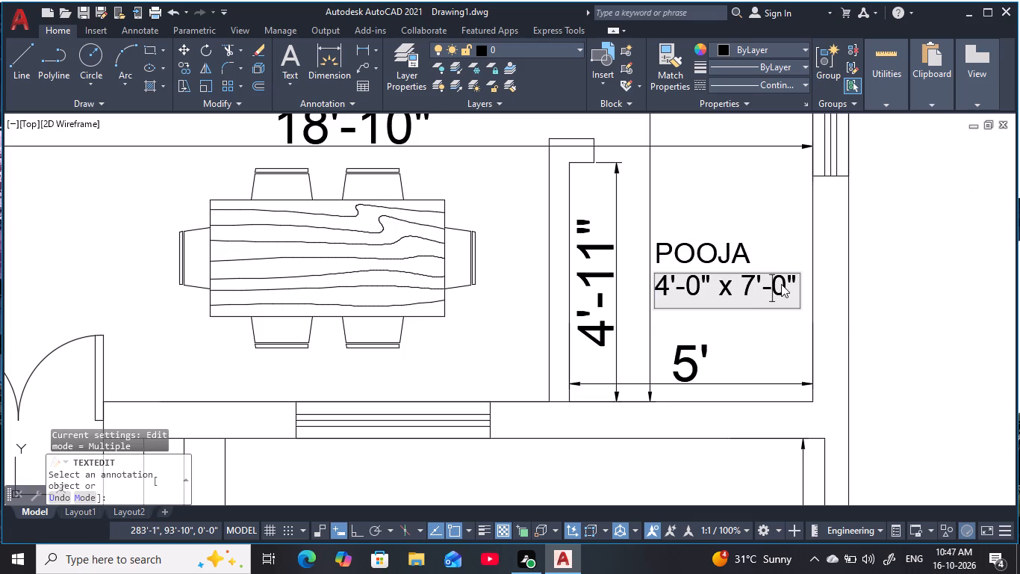
left_click(757, 283)
key("BackSpace")
key("5")
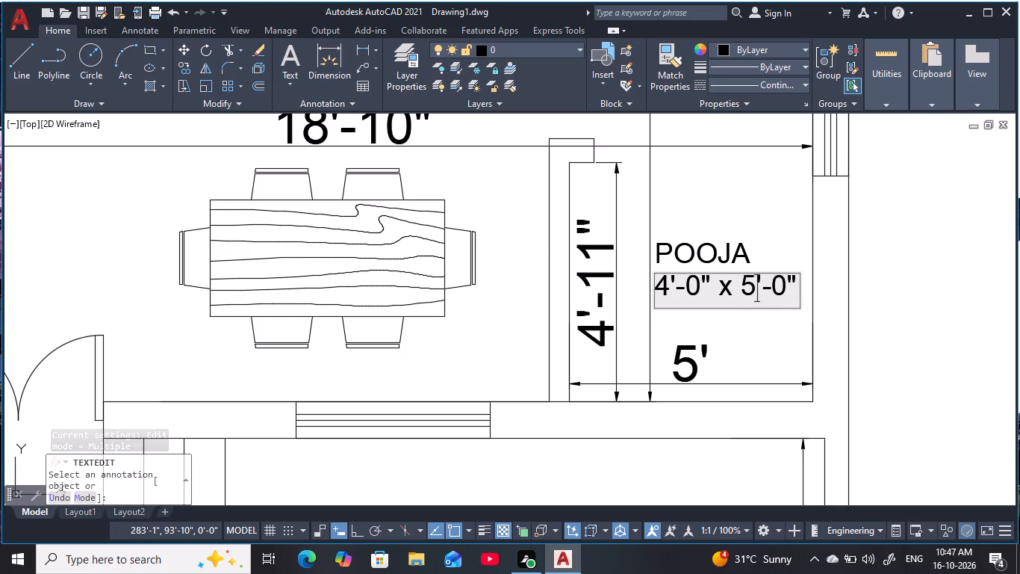
left_click(697, 287)
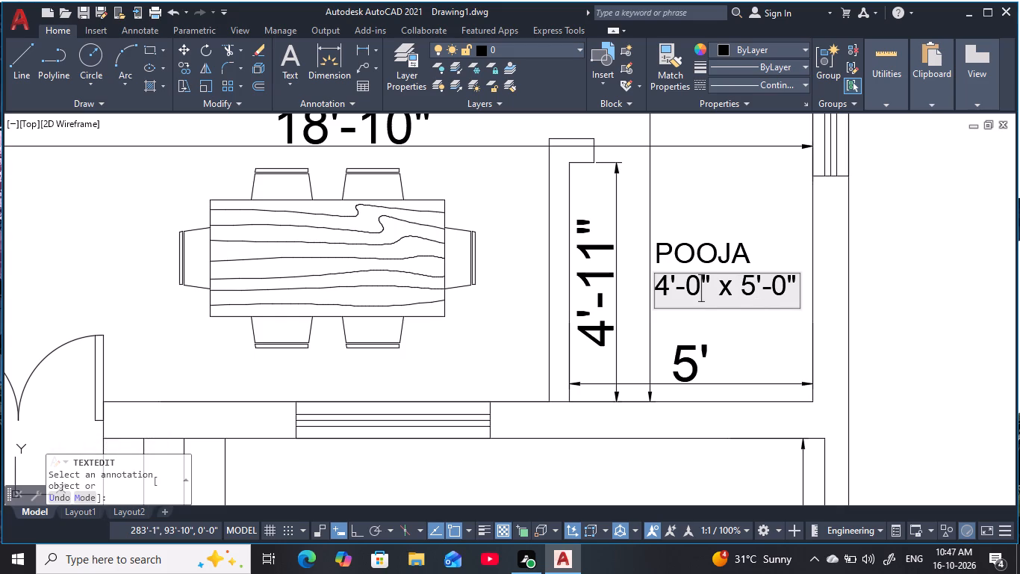
key("BackSpace")
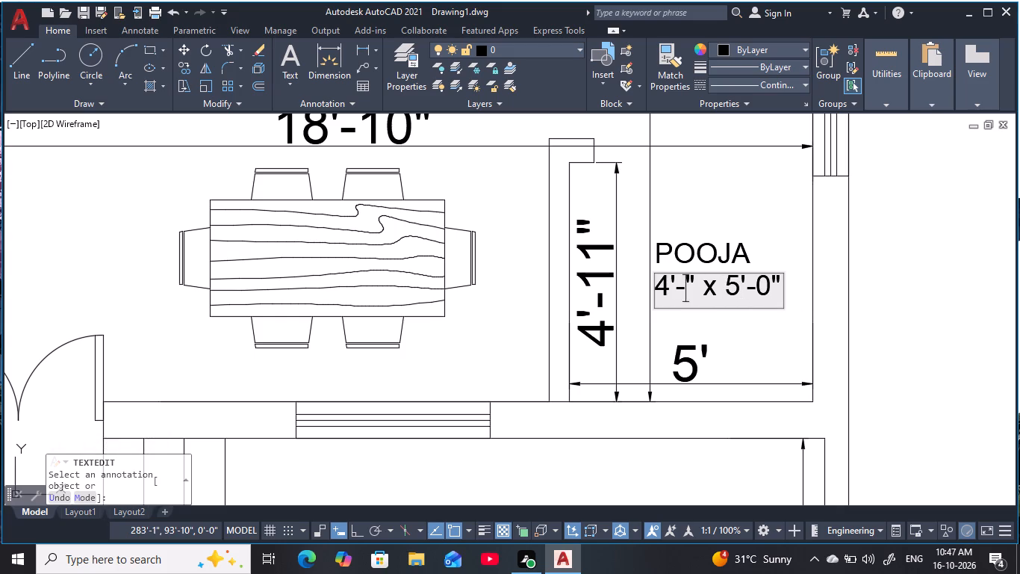
type("111")
key("BackSpace")
key("Return")
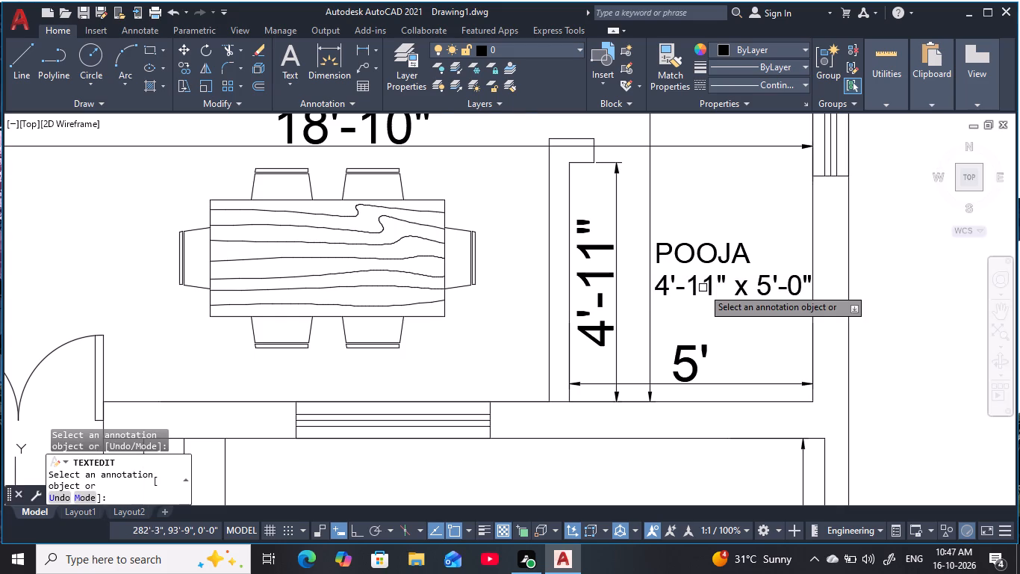
scroll(703, 288, "down", 2)
middle_click_drag(712, 287, 715, 296)
key("Escape")
key("Escape")
key("Escape")
Erase the vertical 4'-11" dimension and the horizontal 5' dimension in the pooja room.
left_click(680, 293)
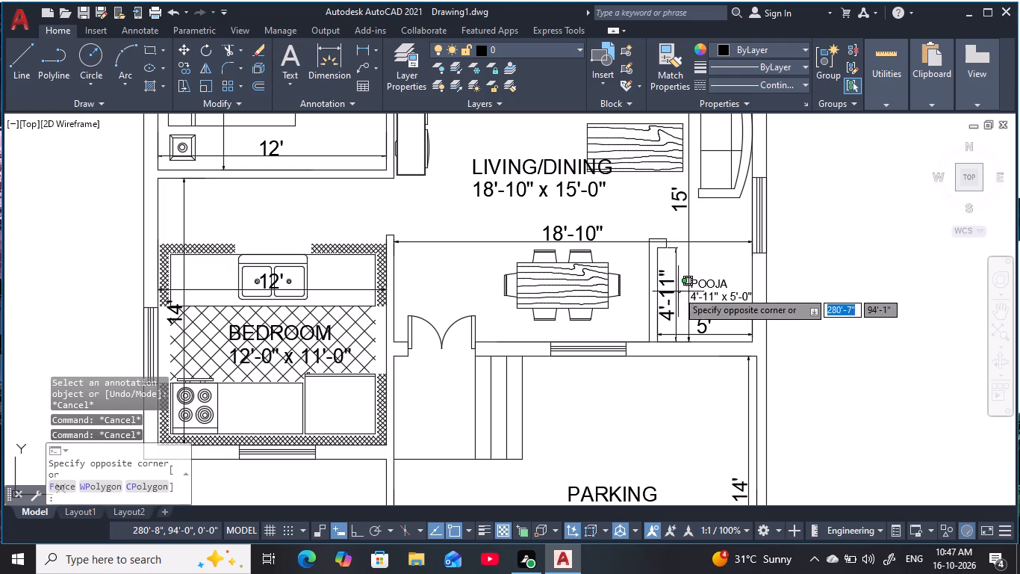
left_click(668, 275)
type("E")
key("space")
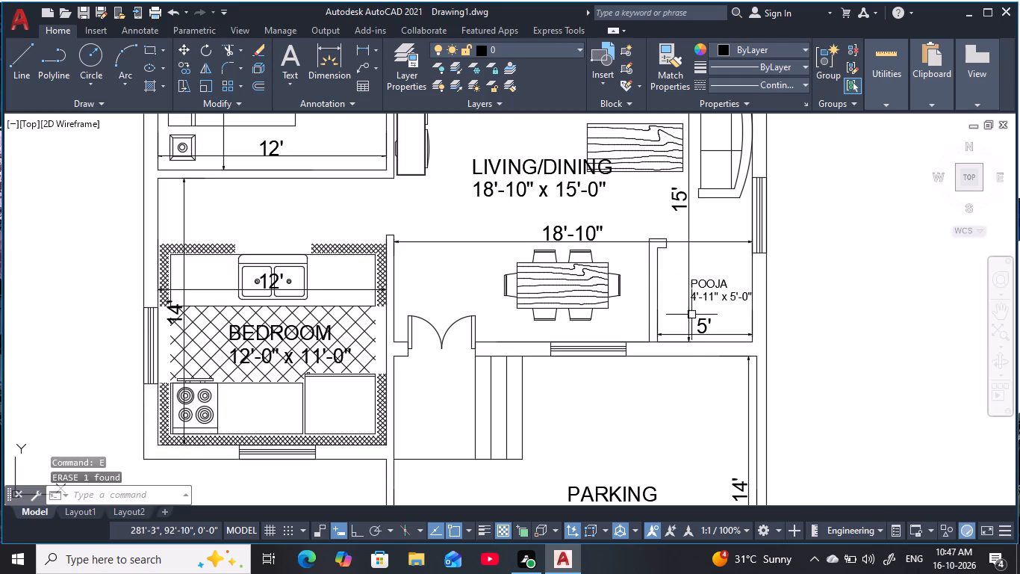
left_click(696, 323)
key("space")
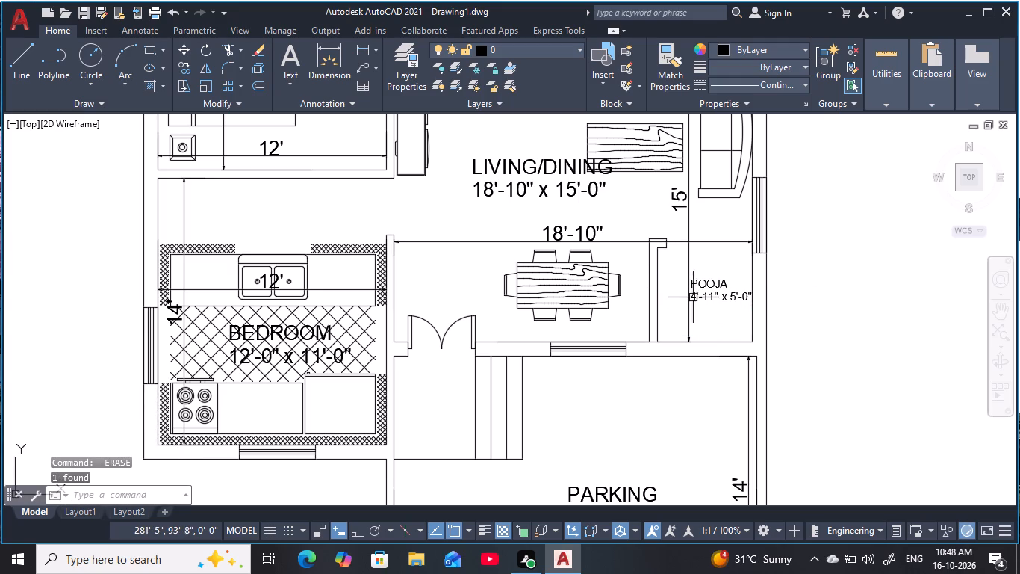
Erase the horizontal 18'-10" and vertical 15' dimensions in the living/dining area.
left_click(687, 241)
type("E")
key("space")
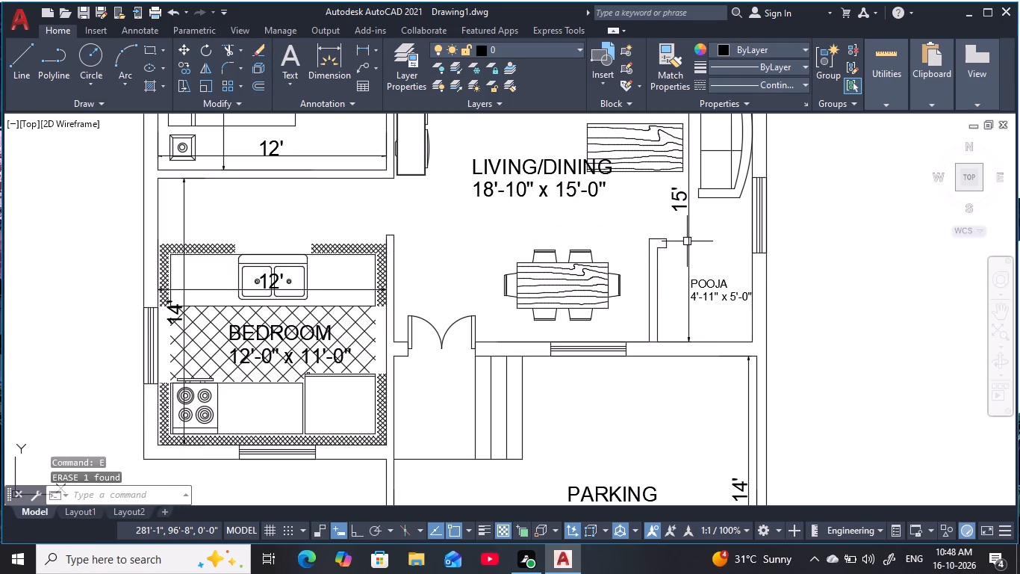
left_click(691, 229)
key("space")
Erase the horizontal 19'-1" and vertical 14' dimensions in the parking area.
scroll(626, 245, "down", 1)
middle_click_drag(610, 247, 616, 256)
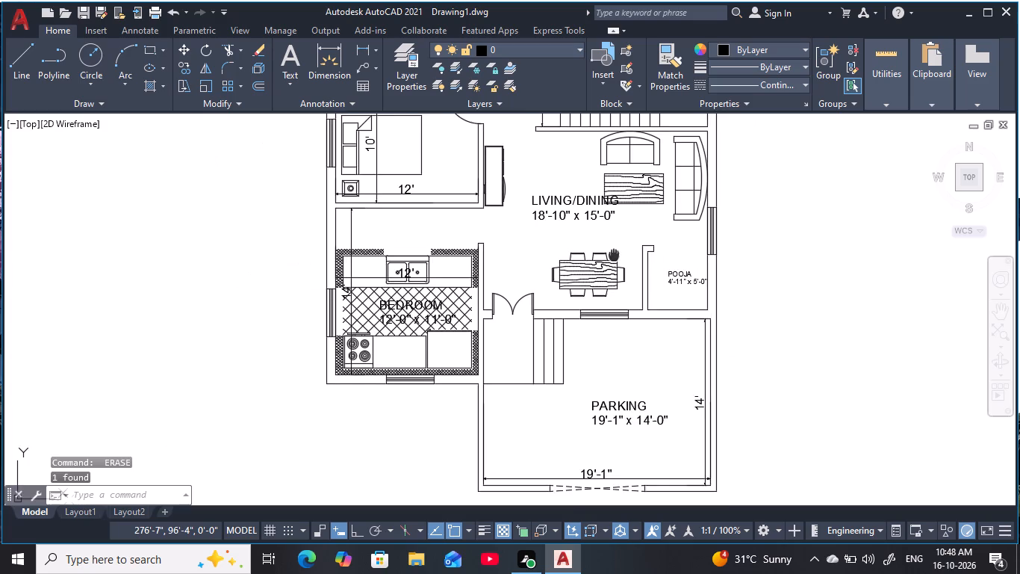
middle_click_drag(616, 256, 743, 248)
middle_click_drag(744, 399, 706, 233)
scroll(726, 286, "up", 1)
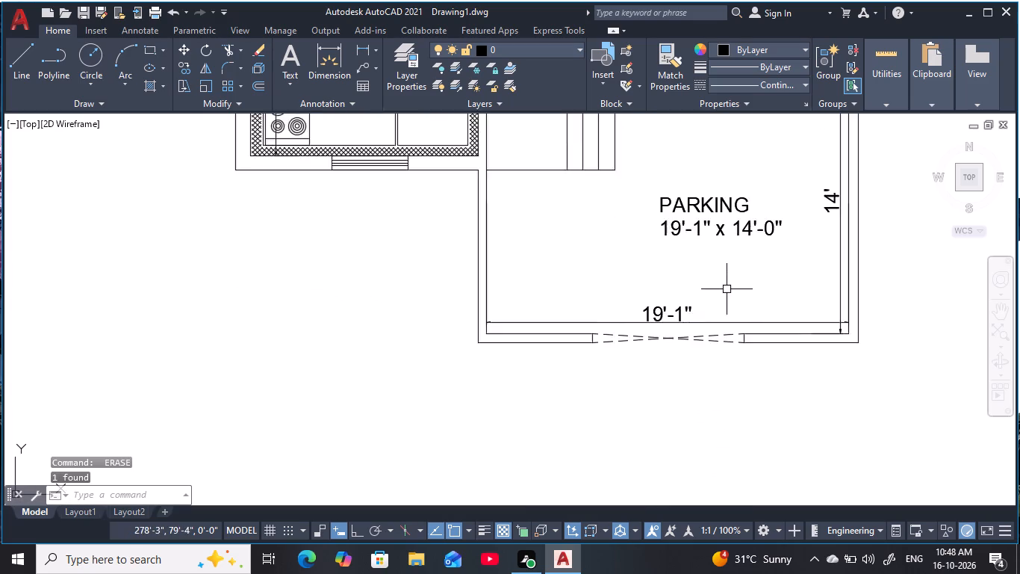
scroll(727, 292, "up", 1)
left_click(685, 335)
key("space")
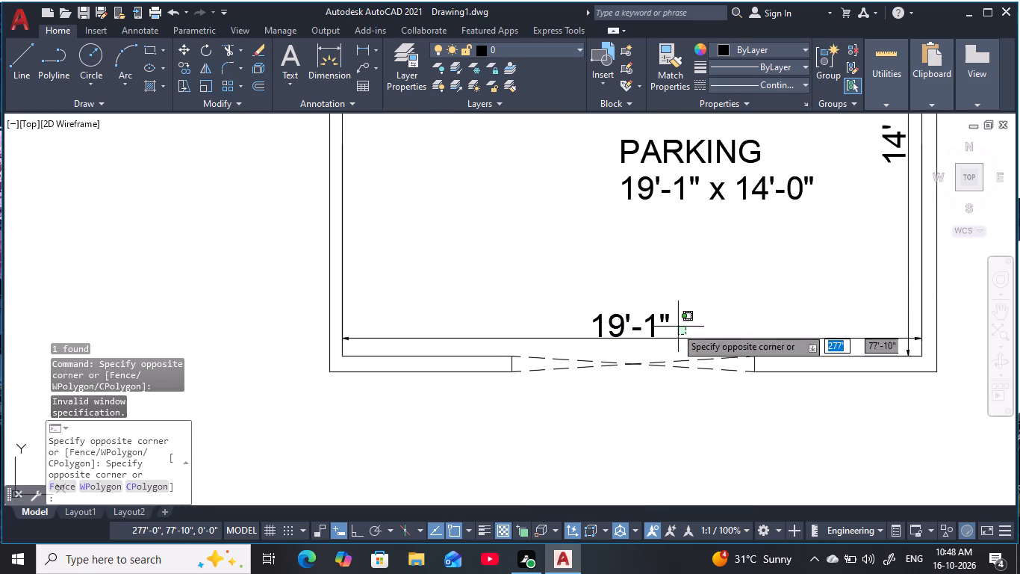
left_click(592, 319)
key("space")
middle_click_drag(801, 265, 680, 360)
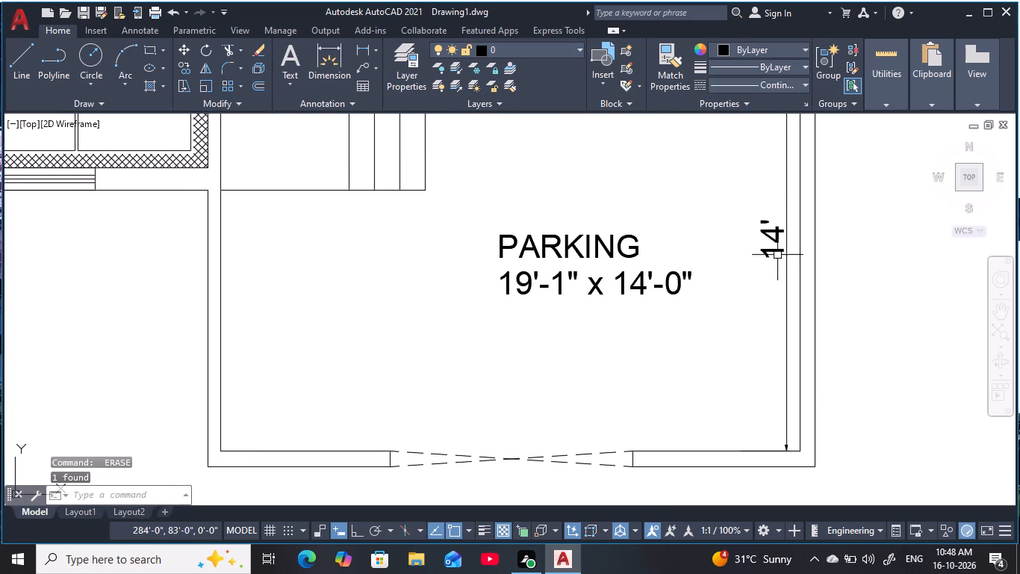
left_click(780, 245)
key("space")
Change the BEDROOM label over the hatched kitchen floor to KITCHEN.
scroll(579, 244, "down", 2)
middle_click_drag(520, 233, 744, 365)
scroll(585, 253, "up", 1)
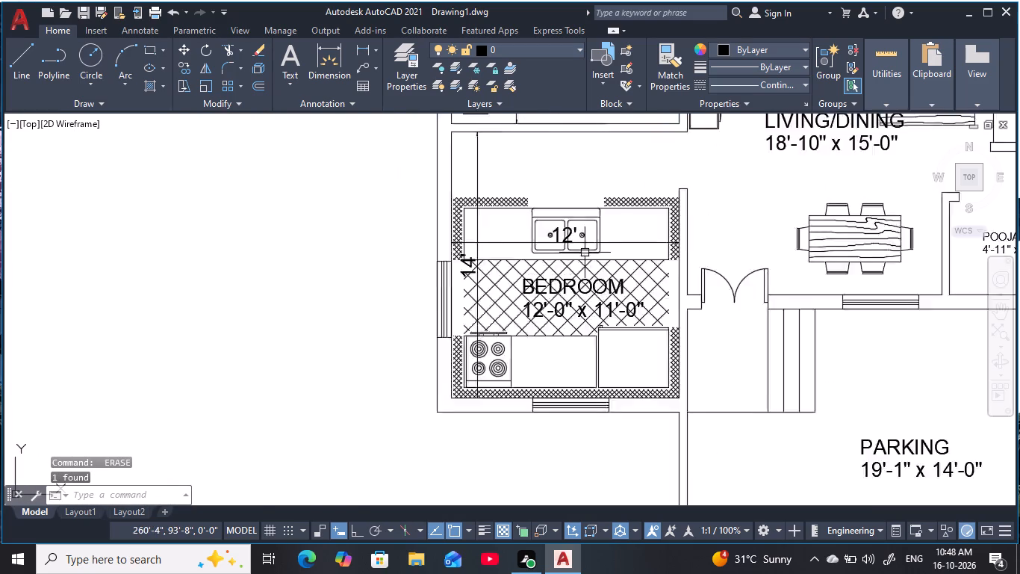
scroll(585, 252, "up", 2)
scroll(655, 300, "down", 1)
middle_click_drag(655, 300, 666, 227)
key("Escape")
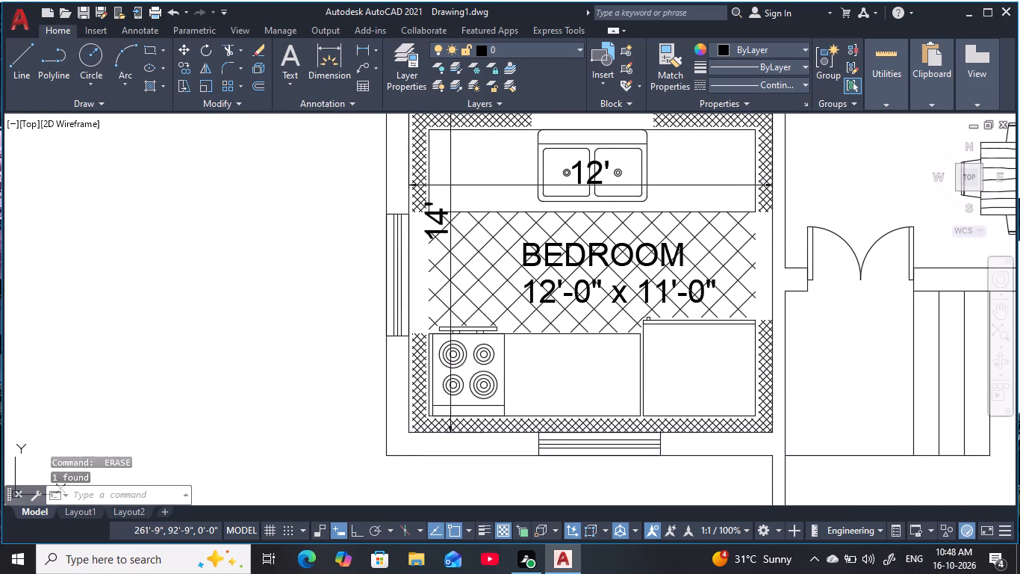
key("Escape")
key("Escape")
double_click(674, 263)
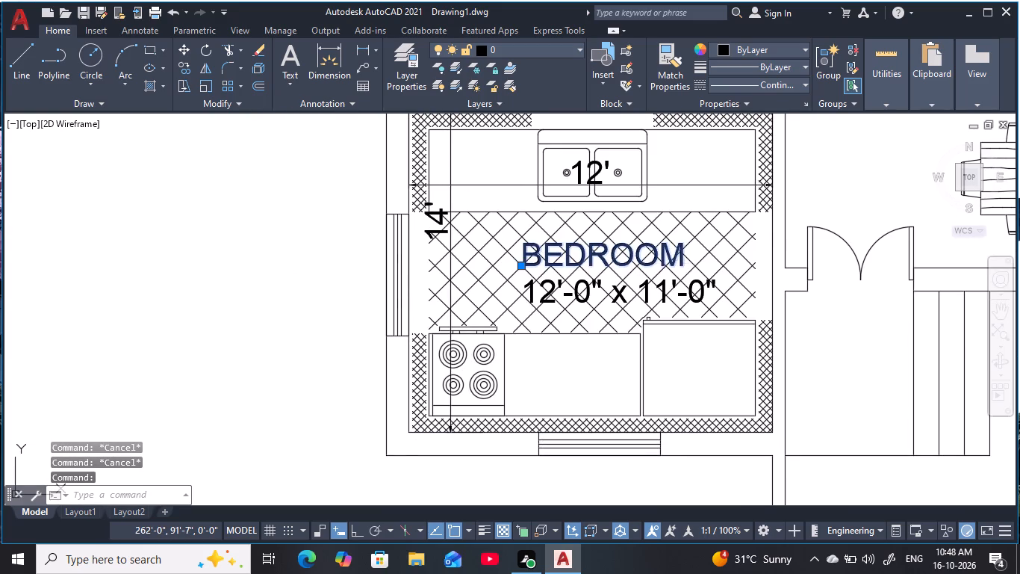
key("BackSpace")
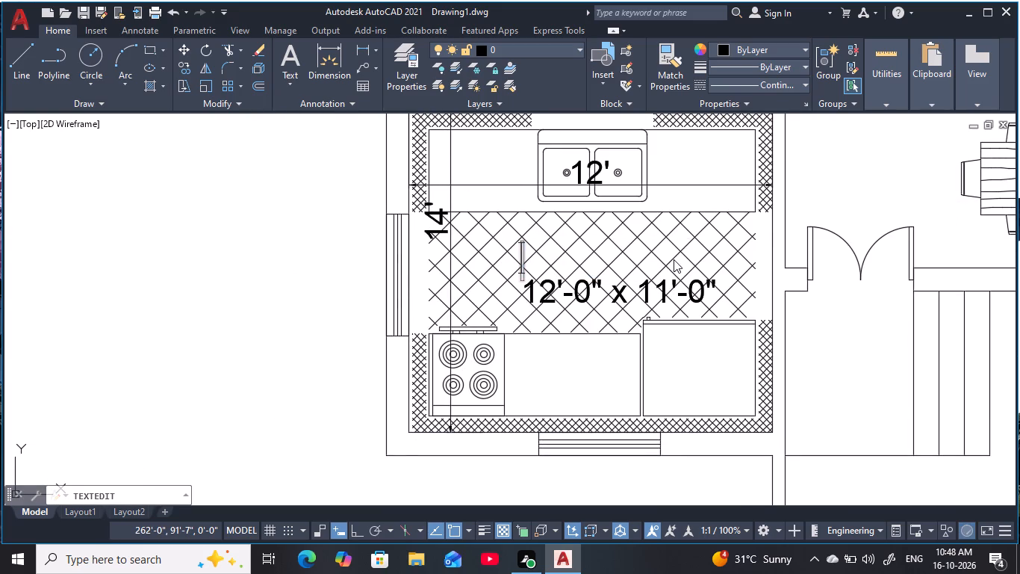
key("k")
key("i")
type("TC")
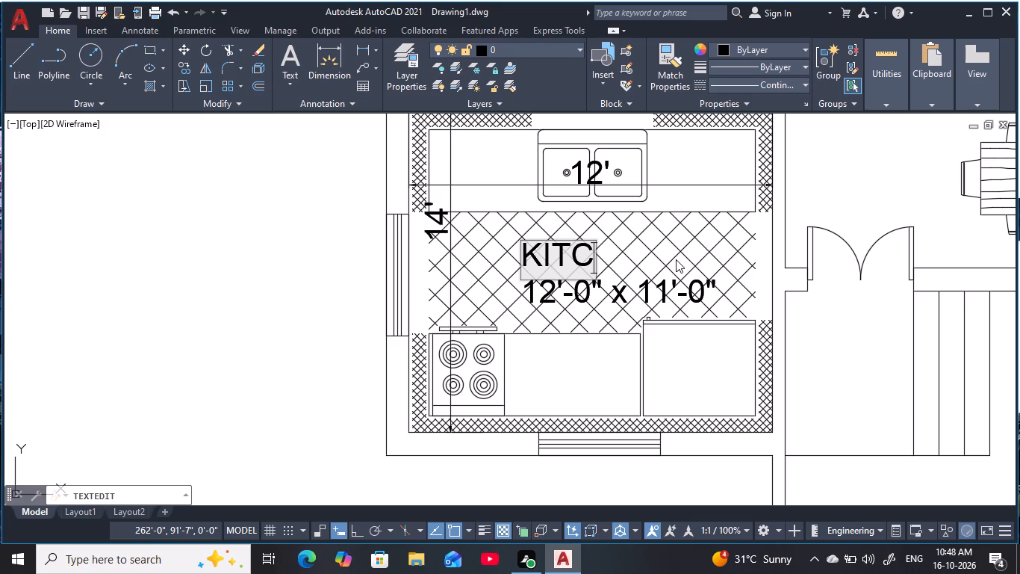
type("HEN")
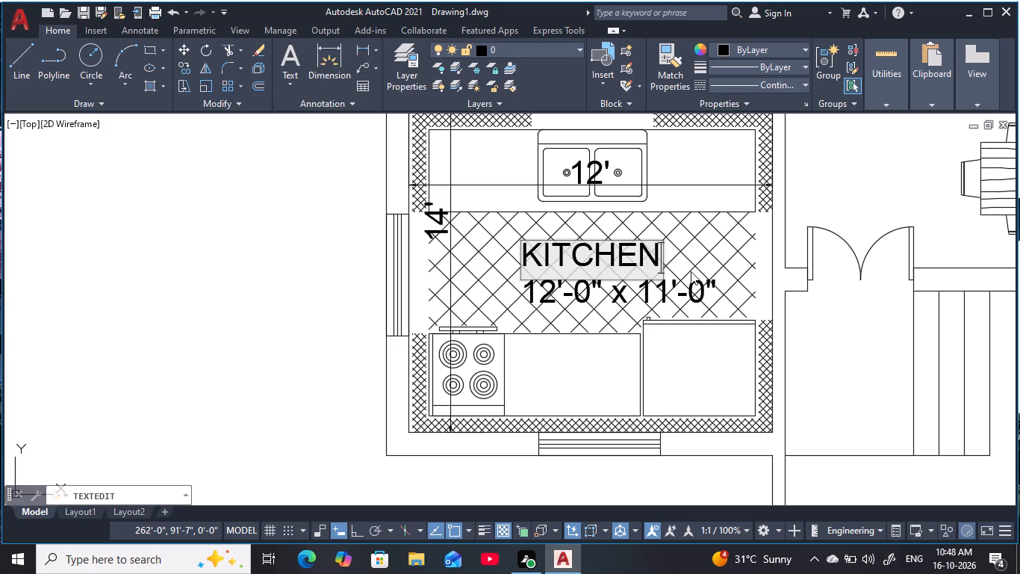
Change the size line under KITCHEN to 12'-0" x 14'-0" and leave text editing.
left_click(700, 286)
double_click(703, 288)
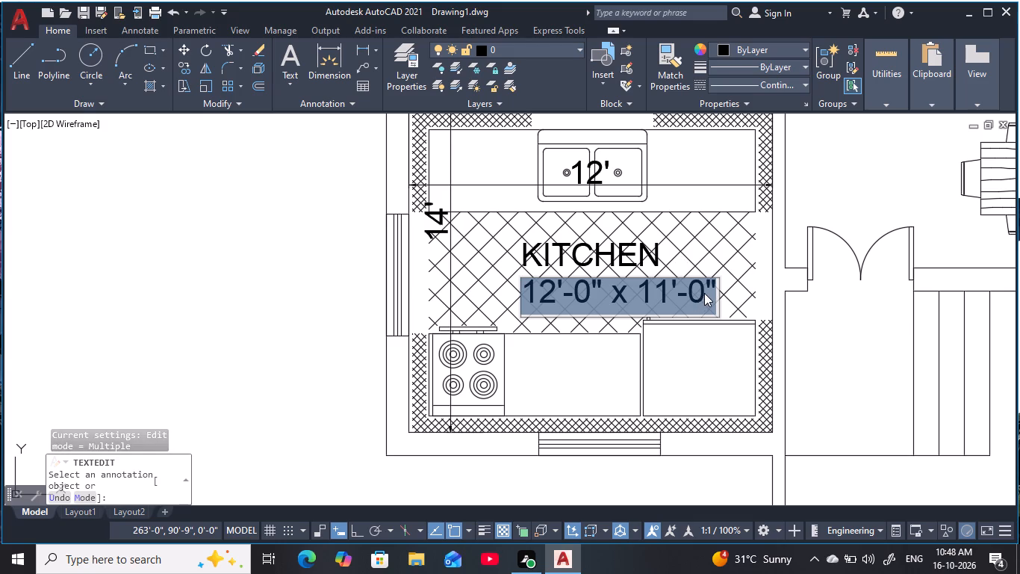
left_click(671, 294)
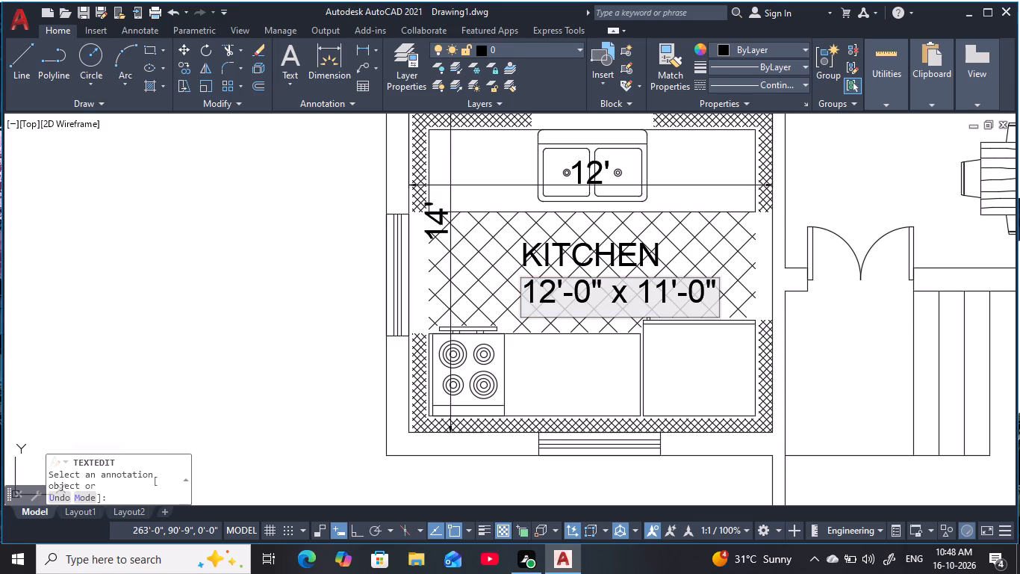
key("BackSpace")
key("4")
key("Return")
scroll(684, 248, "down", 2)
middle_click_drag(685, 246, 675, 309)
scroll(642, 302, "up", 2)
key("Escape")
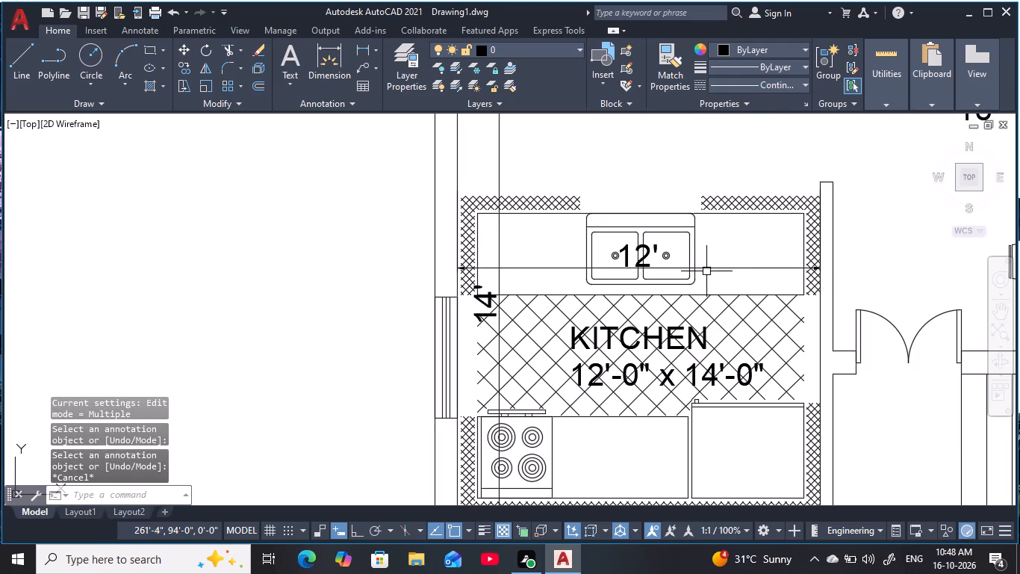
Erase the horizontal 12' and vertical 14' dimensions in the kitchen.
left_click(712, 271)
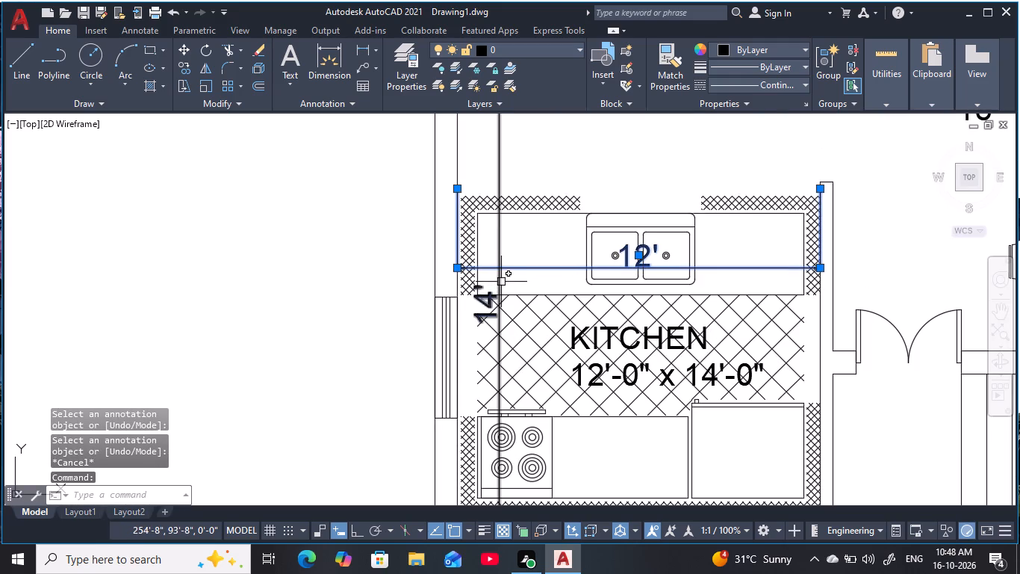
left_click(499, 282)
type("E")
key("space")
Erase the horizontal 12' and vertical 10' dimensions in the 12'-0" x 10'-0" bedroom.
scroll(549, 258, "down", 2)
middle_click_drag(553, 259, 567, 375)
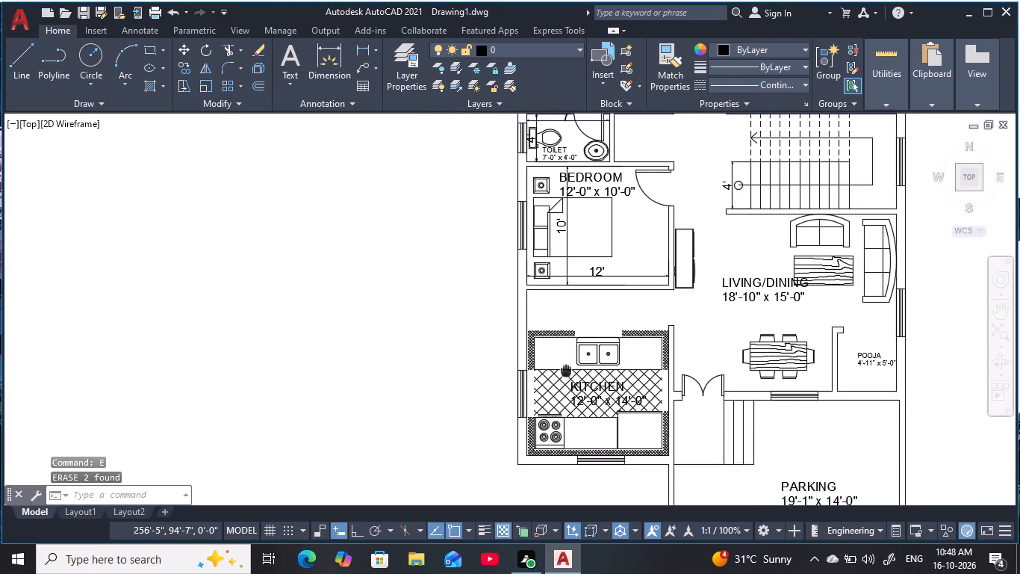
middle_click_drag(567, 375, 567, 395)
scroll(610, 299, "up", 1)
middle_click_drag(607, 300, 612, 328)
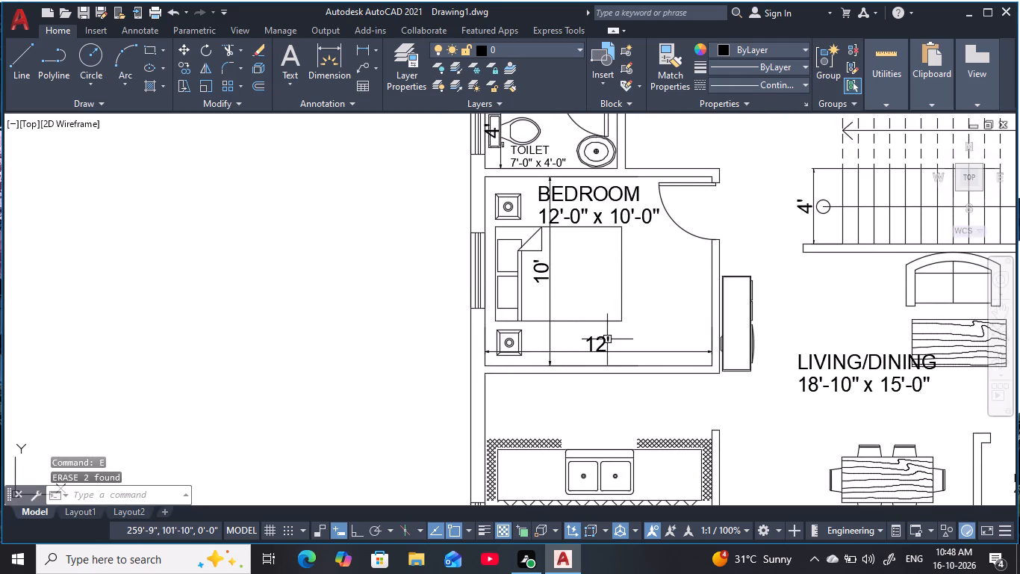
left_click(607, 341)
left_click(552, 272)
type("E")
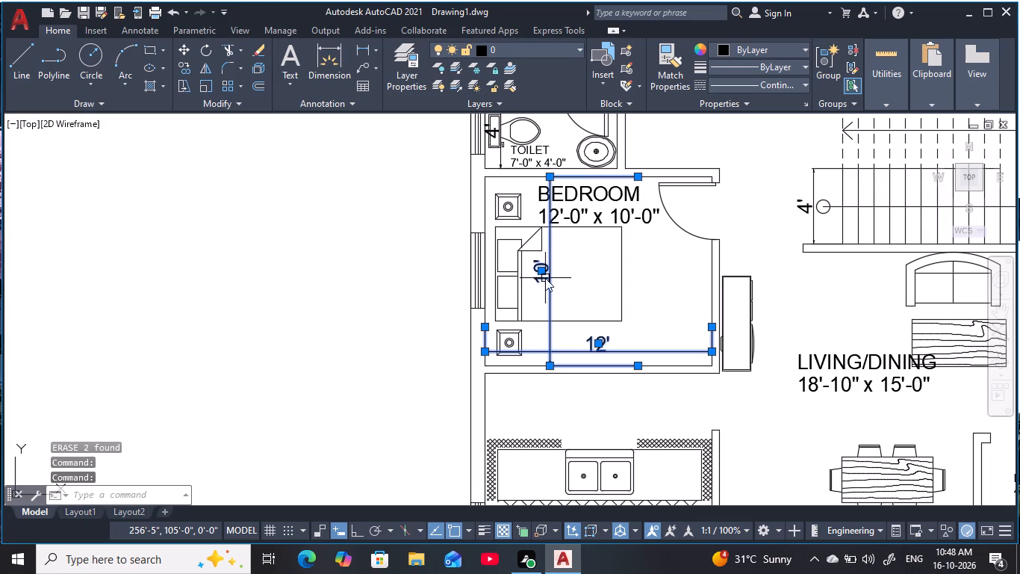
key("space")
Move the LIVING/DINING label and its size line straight down, clear of the wooden coffee table.
scroll(603, 287, "down", 1)
middle_click_drag(606, 297, 580, 325)
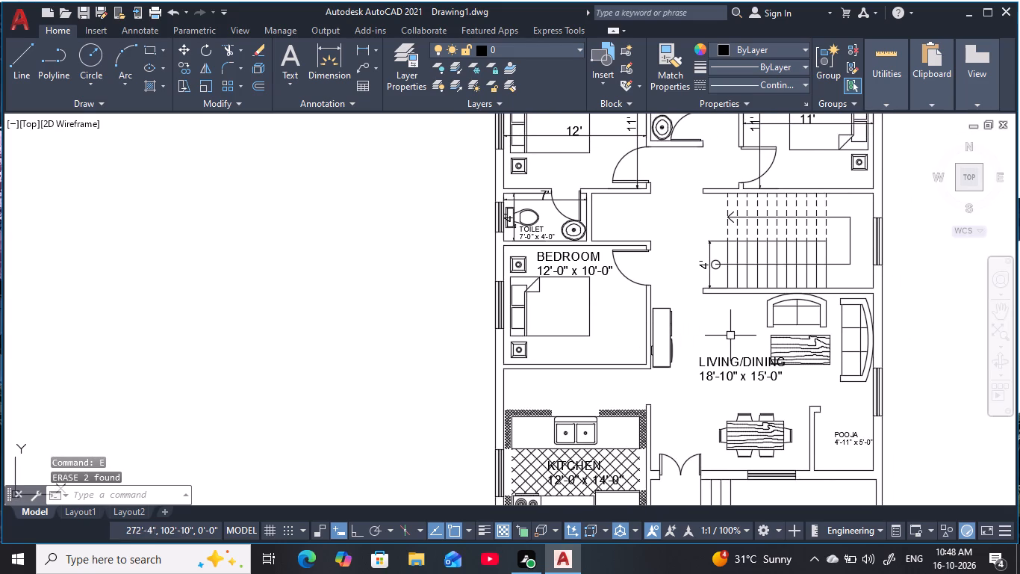
scroll(730, 336, "up", 1)
middle_click_drag(728, 336, 627, 218)
left_click(641, 267)
left_click(644, 284)
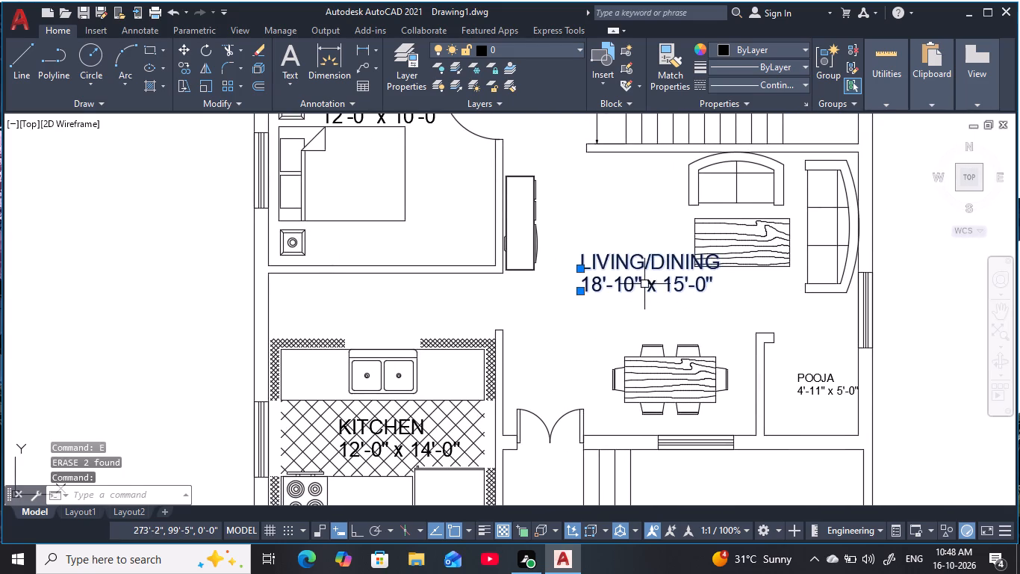
key("m")
key("space")
left_click(655, 274)
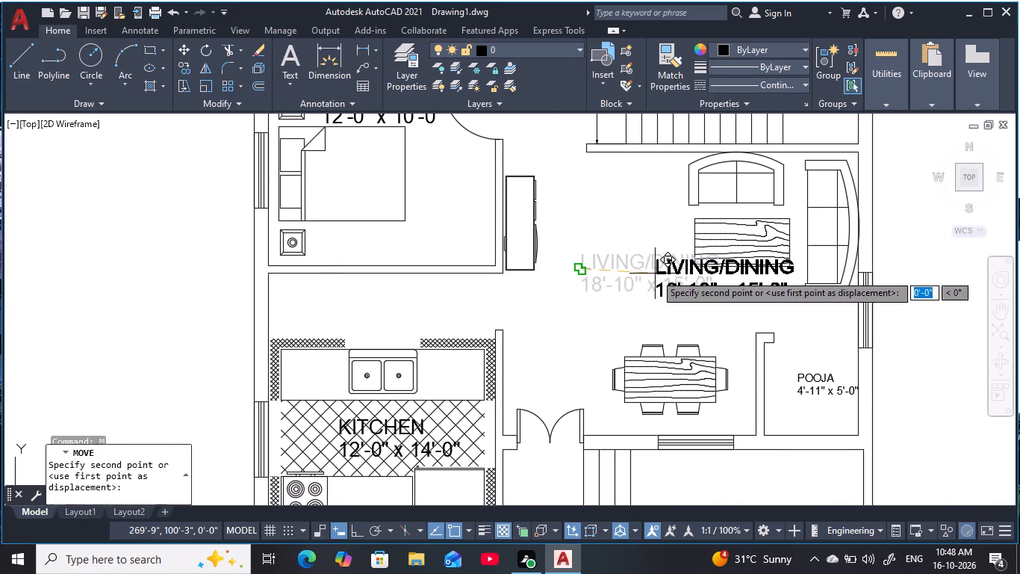
left_click(598, 295)
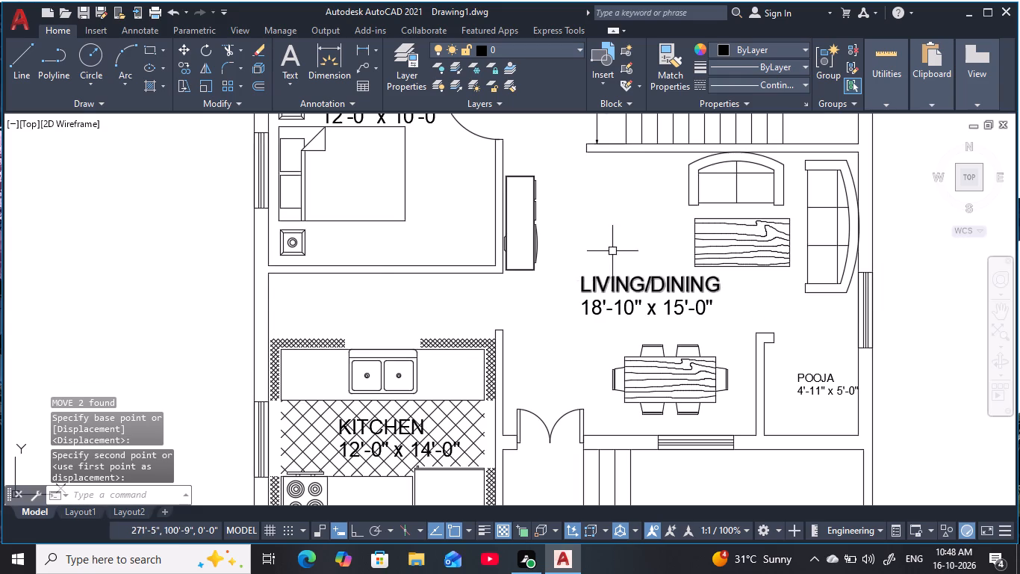
Move the POOJA label and its size line left so they sit centred between the pooja room's walls.
scroll(612, 243, "down", 1)
middle_click_drag(613, 241, 624, 281)
scroll(740, 355, "up", 1)
middle_click_drag(740, 352, 623, 212)
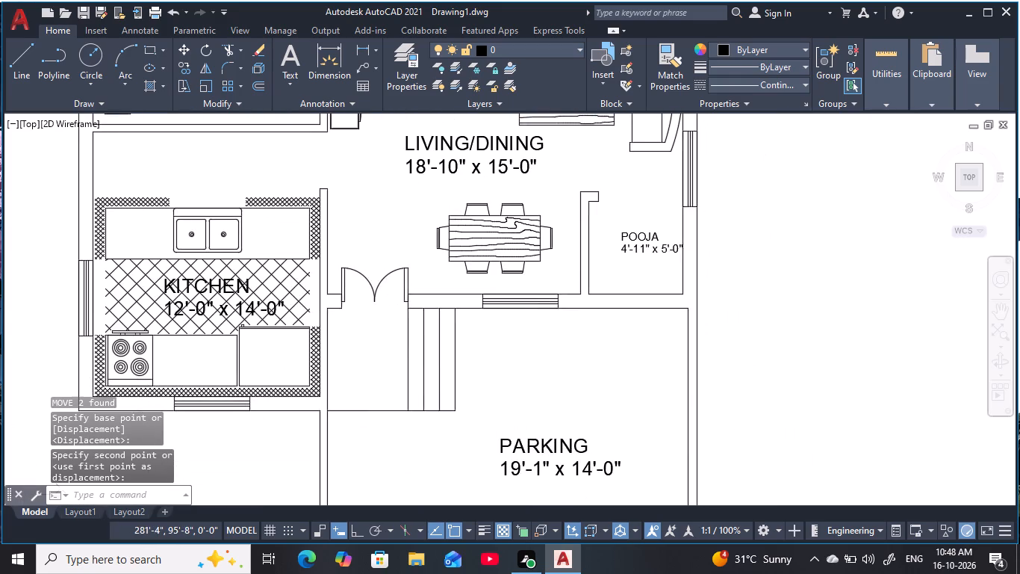
scroll(653, 256, "up", 2)
left_click(635, 217)
left_click(639, 244)
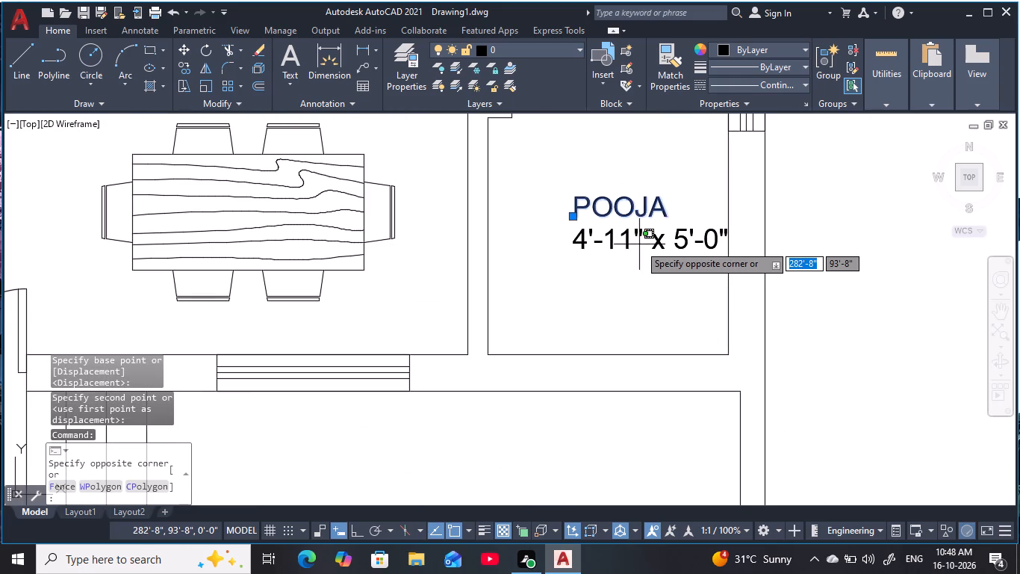
left_click(618, 236)
key("m")
key("space")
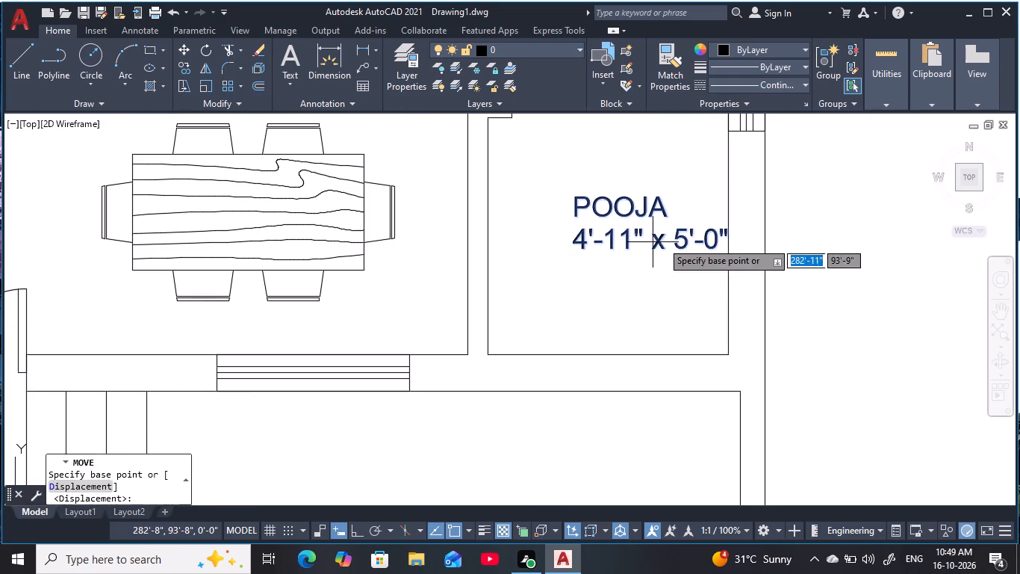
left_click_drag(662, 241, 651, 242)
left_click(621, 243)
scroll(603, 216, "down", 1)
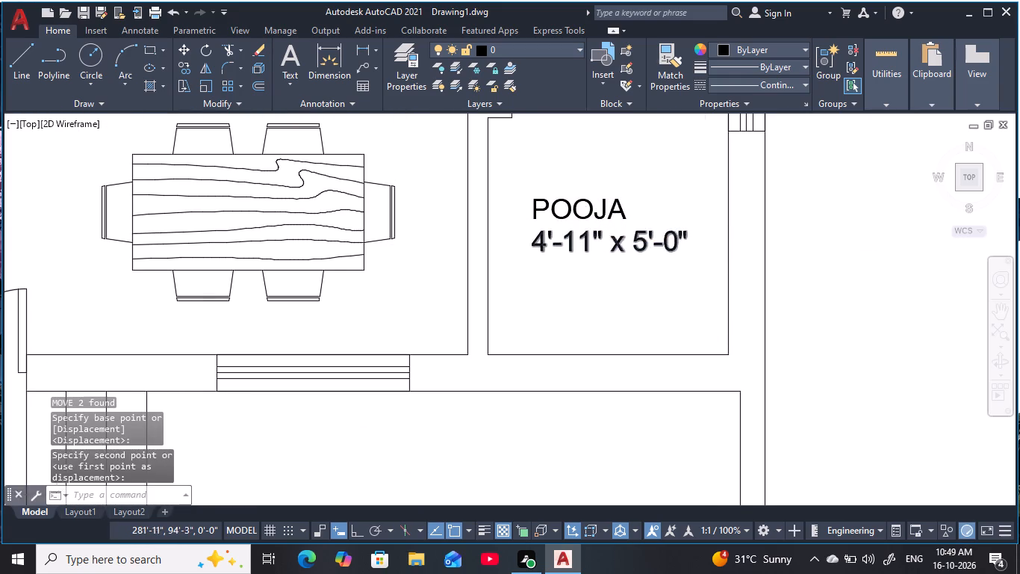
scroll(602, 213, "down", 1)
middle_click_drag(601, 210, 670, 342)
key("Escape")
key("Escape")
key("Escape")
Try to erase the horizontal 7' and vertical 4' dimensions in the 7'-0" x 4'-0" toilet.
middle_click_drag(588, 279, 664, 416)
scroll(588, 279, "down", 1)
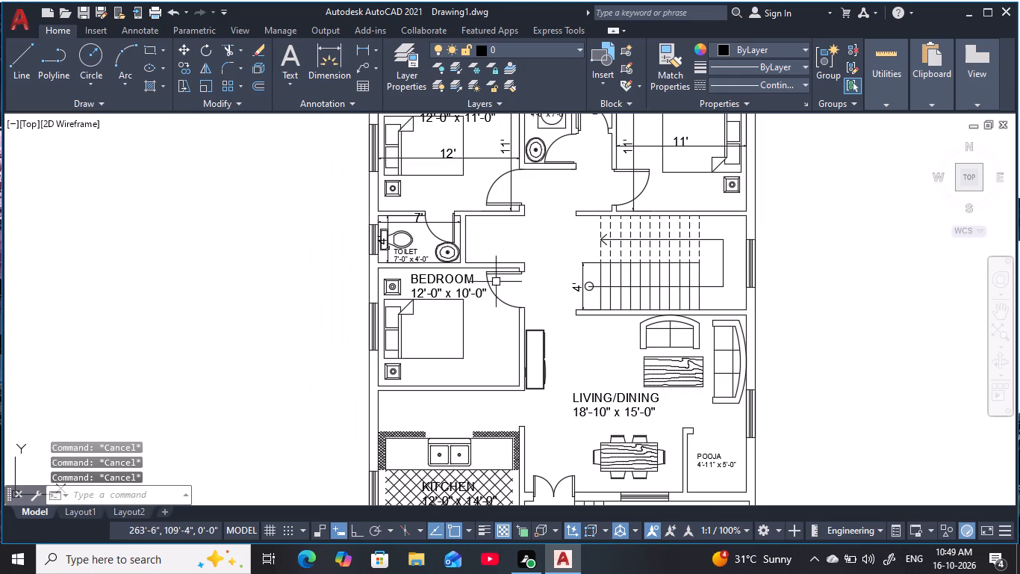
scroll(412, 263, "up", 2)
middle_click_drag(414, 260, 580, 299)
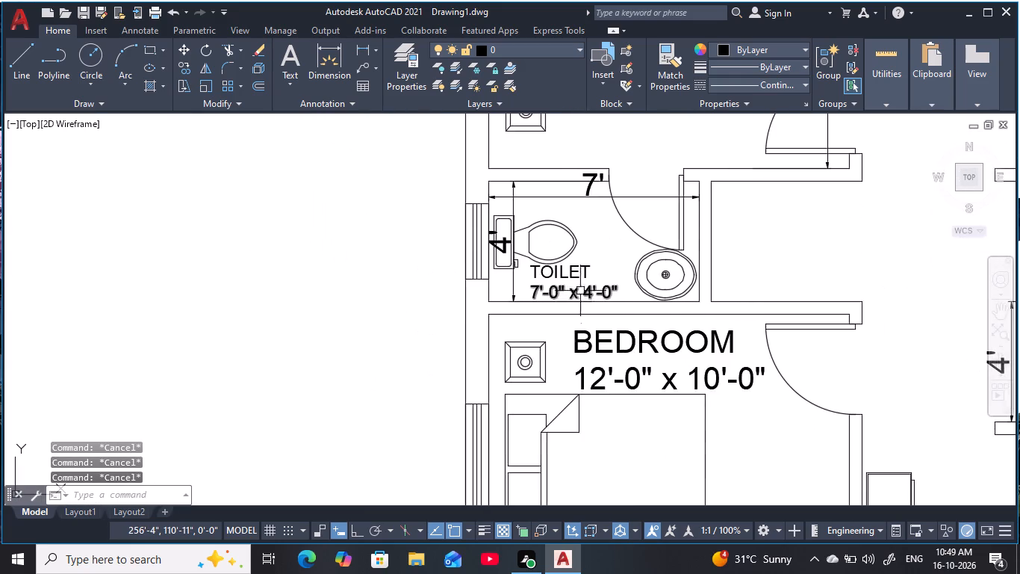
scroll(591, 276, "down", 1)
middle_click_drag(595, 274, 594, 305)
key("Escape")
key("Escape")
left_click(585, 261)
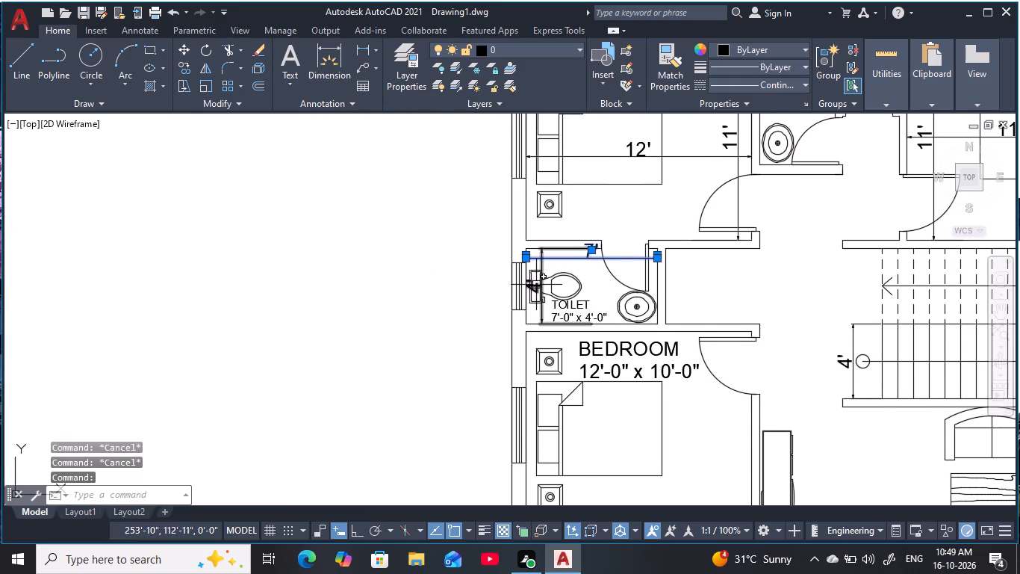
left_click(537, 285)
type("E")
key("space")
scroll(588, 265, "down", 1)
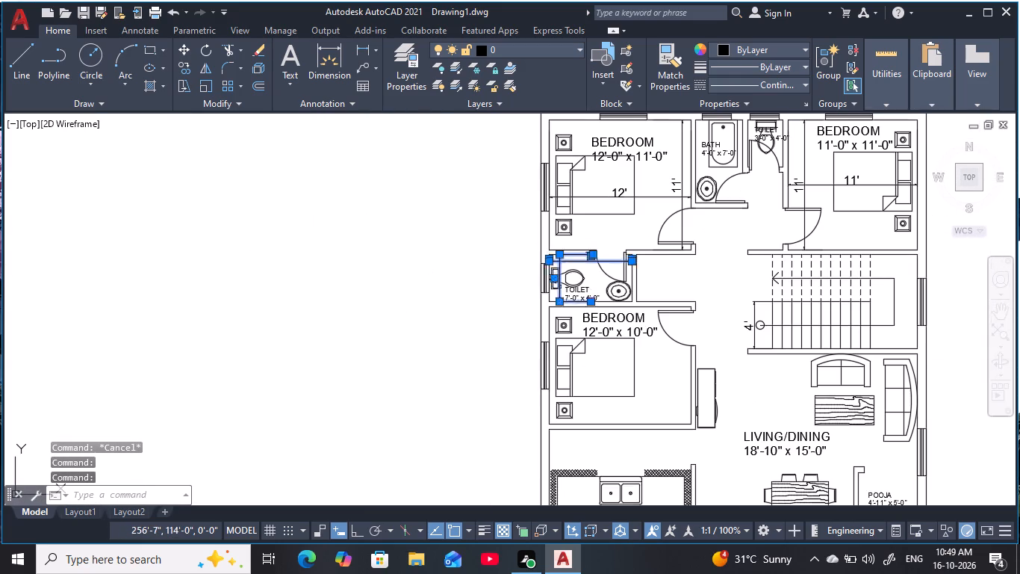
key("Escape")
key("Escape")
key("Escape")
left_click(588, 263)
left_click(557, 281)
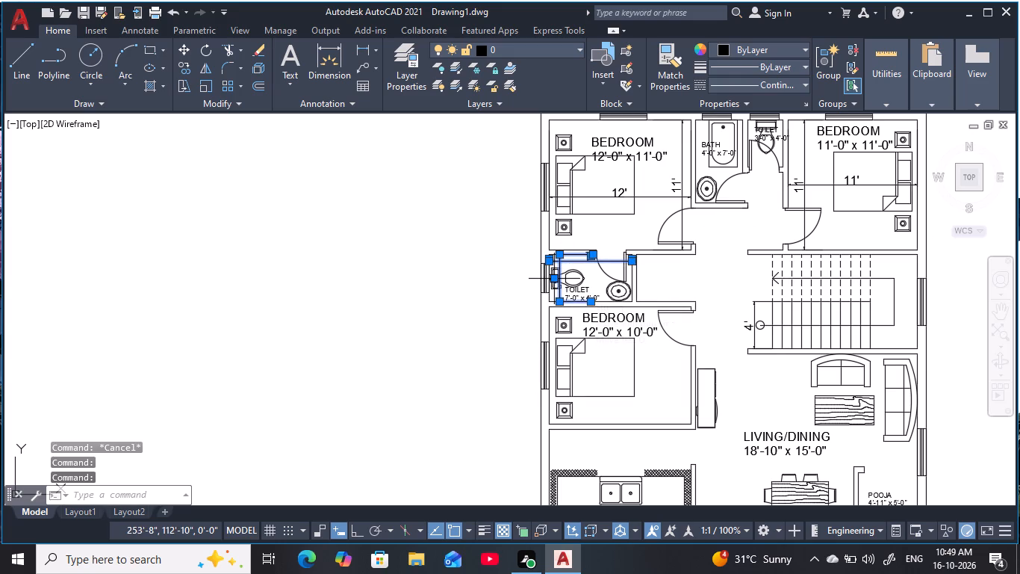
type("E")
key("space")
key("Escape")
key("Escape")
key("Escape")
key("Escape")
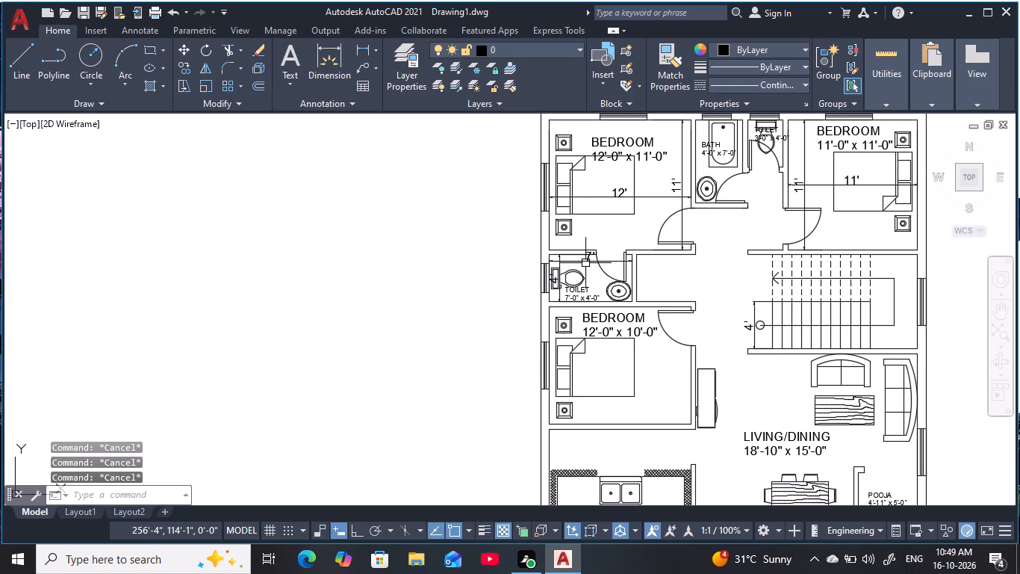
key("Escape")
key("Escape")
Erase the horizontal 7' and vertical 4' dimensions in the 7'-0" x 4'-0" toilet.
left_click(587, 262)
left_click(560, 281)
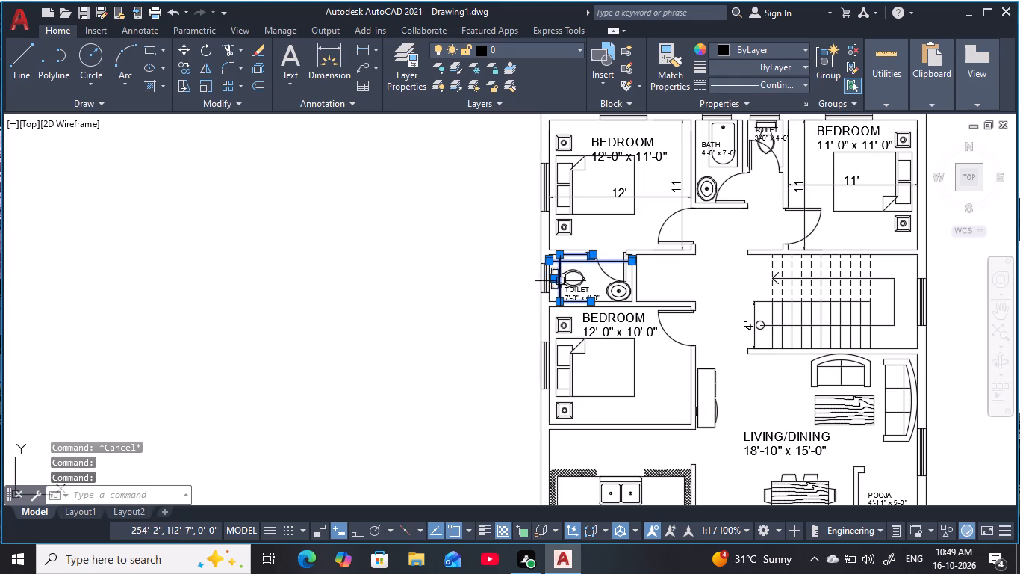
type("E")
key("space")
Erase the horizontal 12' and vertical 11' dimensions in the 12'-0" x 11'-0" bedroom.
middle_click_drag(602, 229, 595, 296)
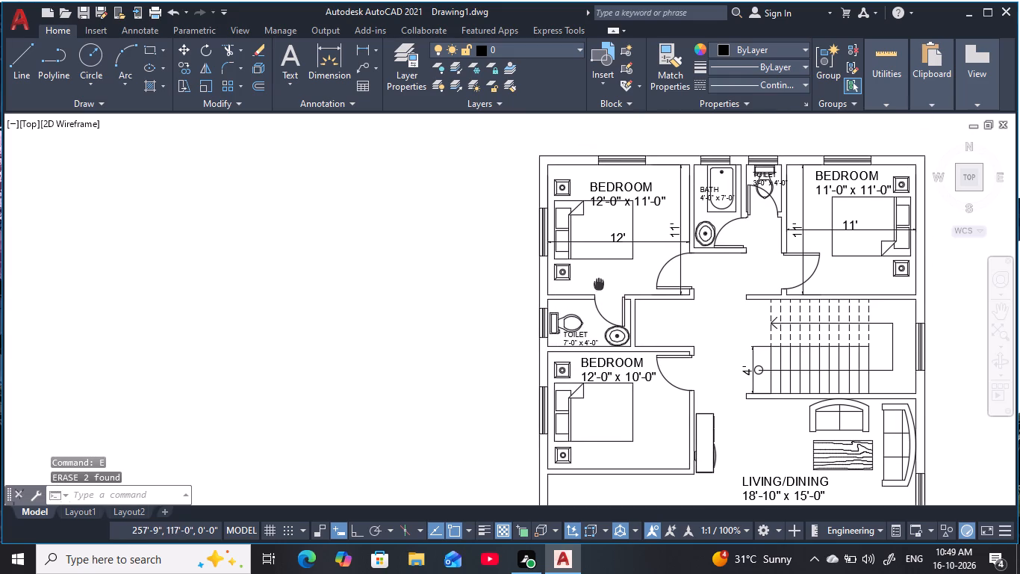
middle_click_drag(595, 296, 583, 336)
scroll(615, 307, "up", 2)
left_click(627, 303)
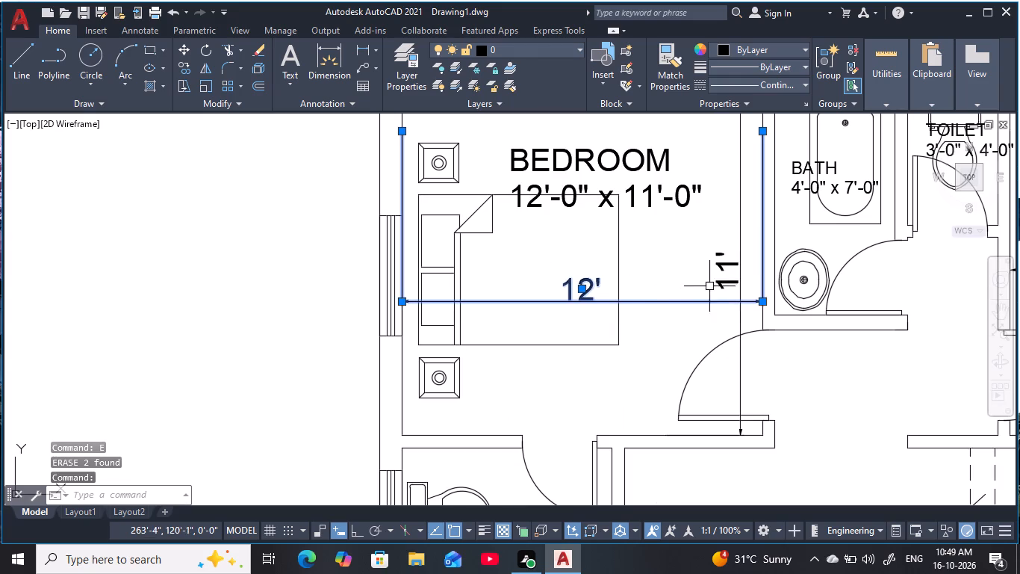
left_click(733, 274)
left_click(723, 251)
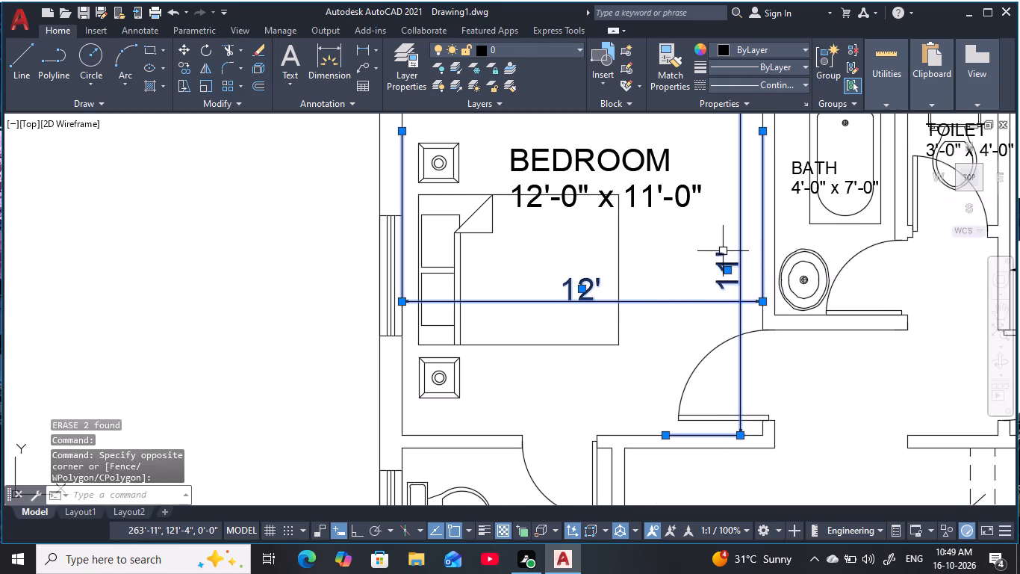
key("e")
key("space")
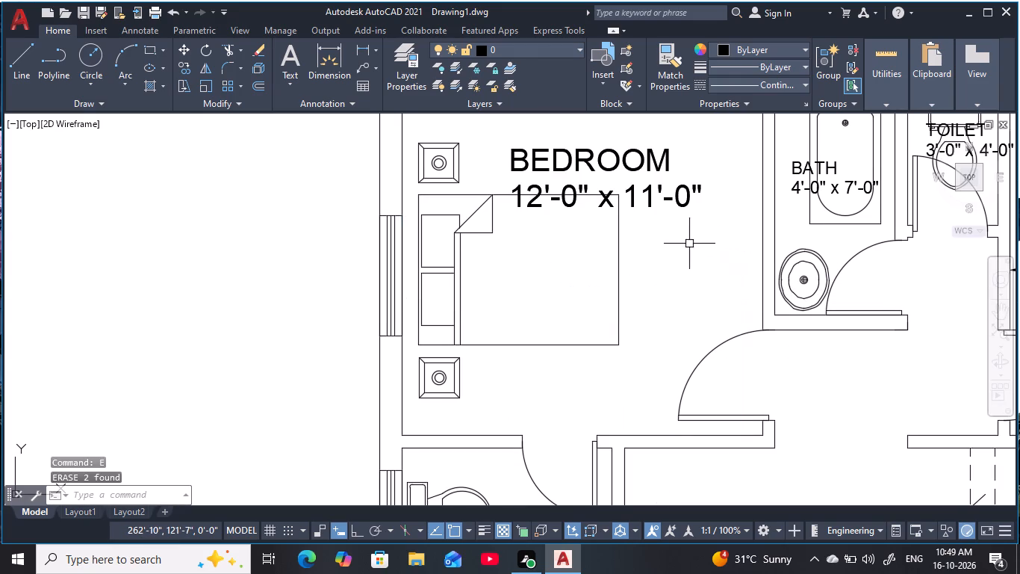
Move the BEDROOM label and its 12'-0" x 11'-0" size line down to the middle of that bedroom.
middle_click_drag(689, 245, 716, 317)
scroll(718, 324, "down", 1)
left_click(682, 264)
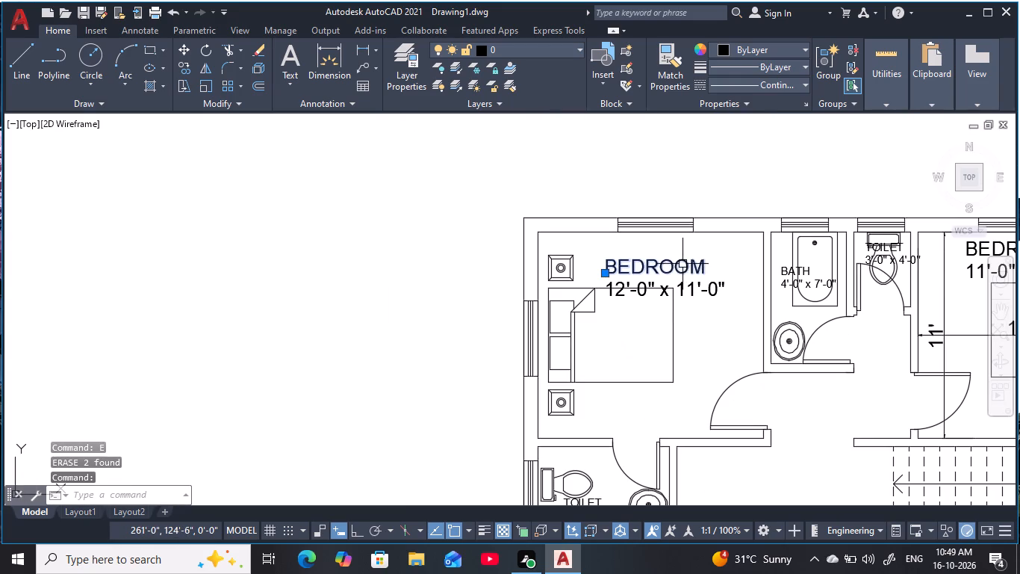
left_click(693, 285)
type("M")
key("space")
left_click(673, 281)
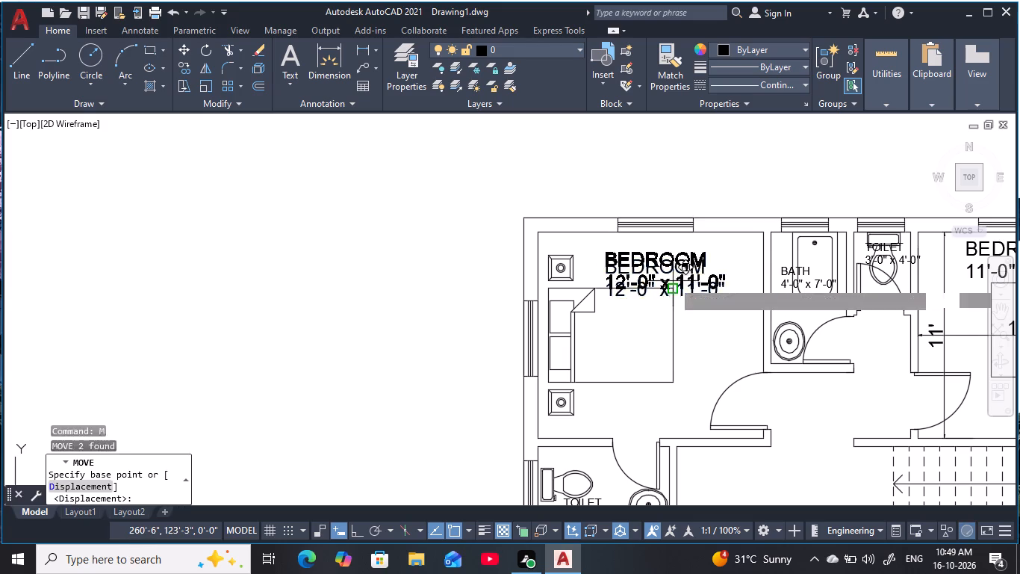
left_click(682, 336)
Erase the horizontal and vertical 11' dimensions in the 11'-0" x 11'-0" bedroom.
scroll(688, 324, "down", 2)
middle_click_drag(697, 324, 653, 322)
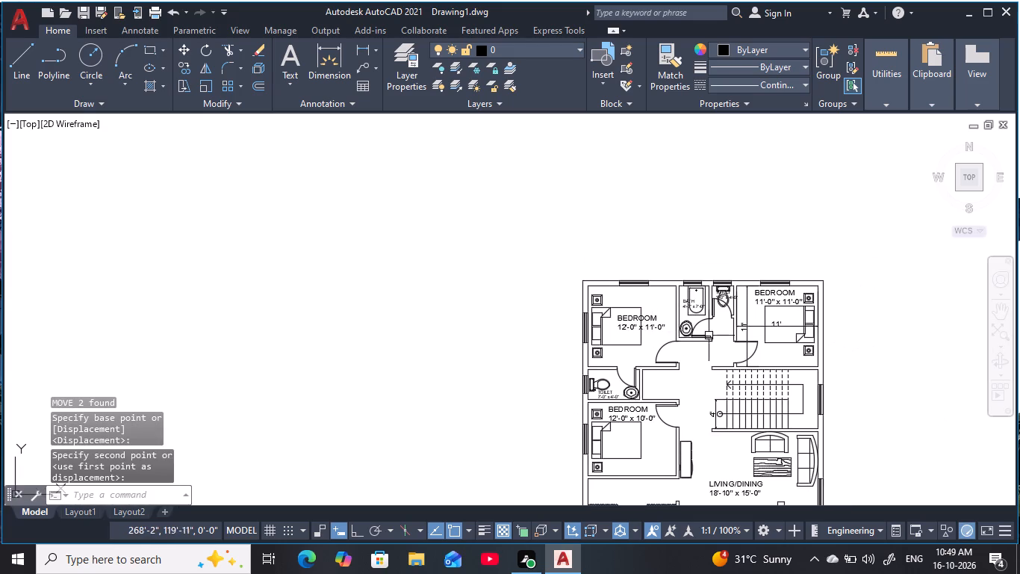
scroll(788, 305, "up", 2)
left_click(699, 379)
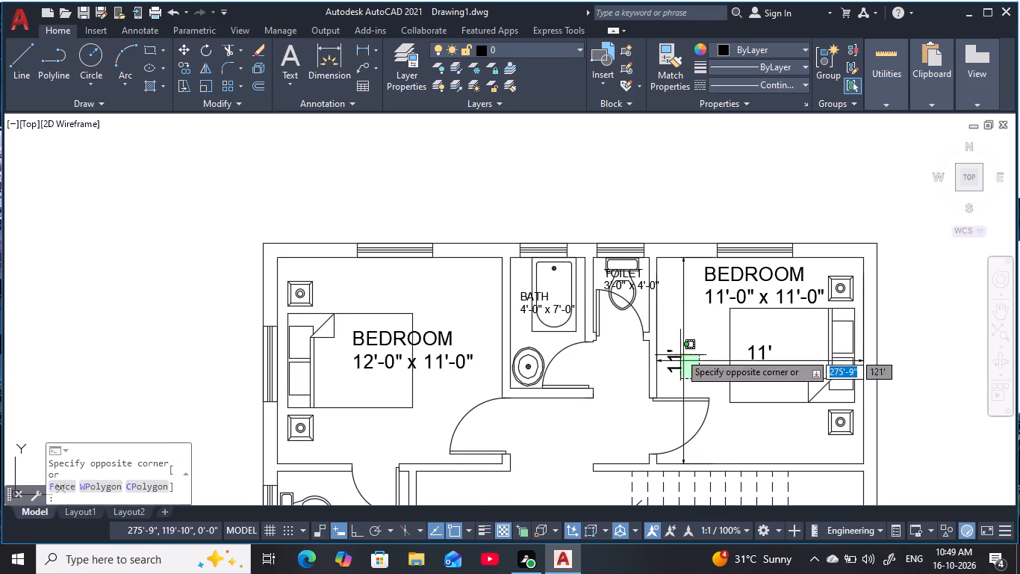
left_click(676, 339)
type("E")
key("space")
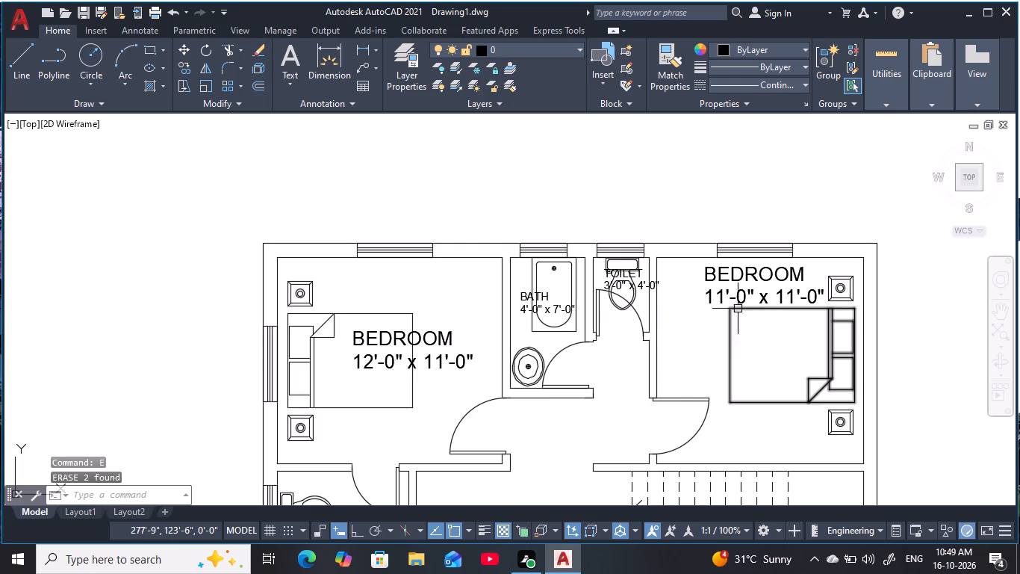
key("Escape")
key("Escape")
key("Escape")
key("Escape")
key("Escape")
key("Escape")
key("Escape")
Look over the plan from the upper bedrooms to the kitchen, examining the labels, staircase and central passage.
middle_click_drag(707, 376, 722, 224)
scroll(735, 282, "down", 1)
middle_click_drag(755, 306, 745, 296)
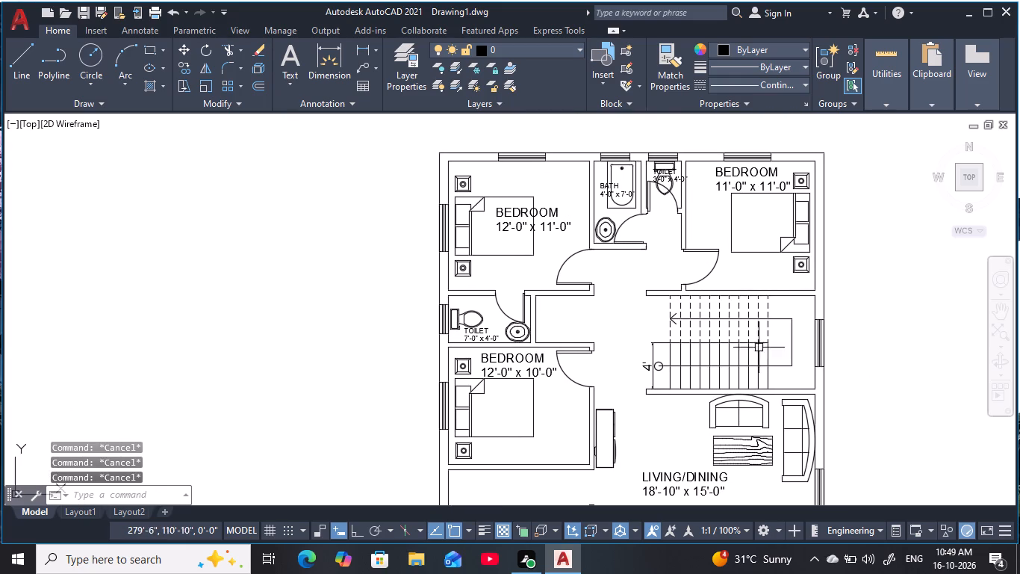
middle_click_drag(771, 374, 745, 328)
middle_click_drag(650, 389, 651, 389)
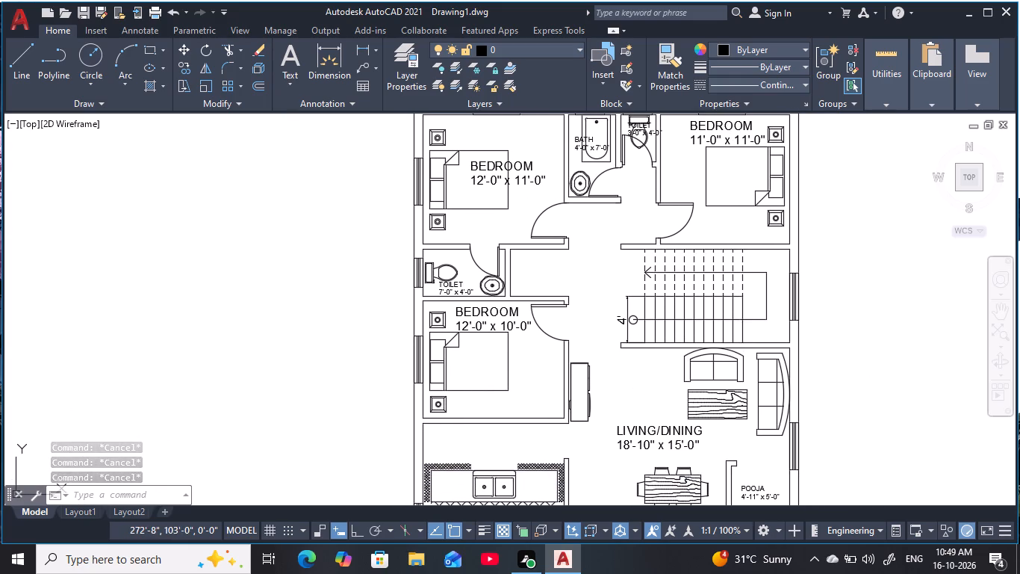
middle_click_drag(651, 389, 713, 304)
middle_click_drag(655, 226, 658, 248)
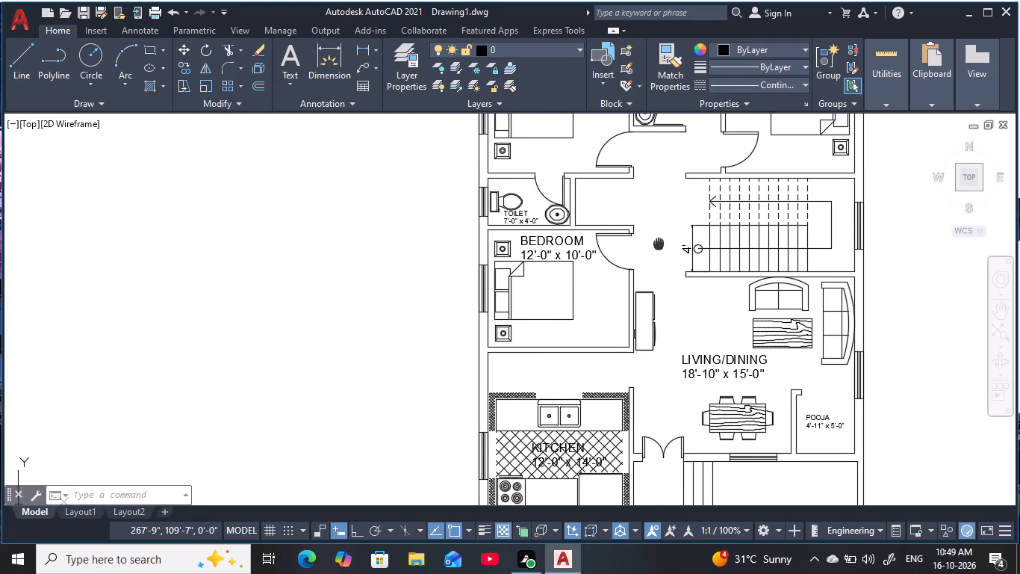
middle_click_drag(658, 248, 662, 283)
scroll(674, 271, "up", 1)
middle_click_drag(674, 271, 665, 297)
scroll(667, 295, "up", 1)
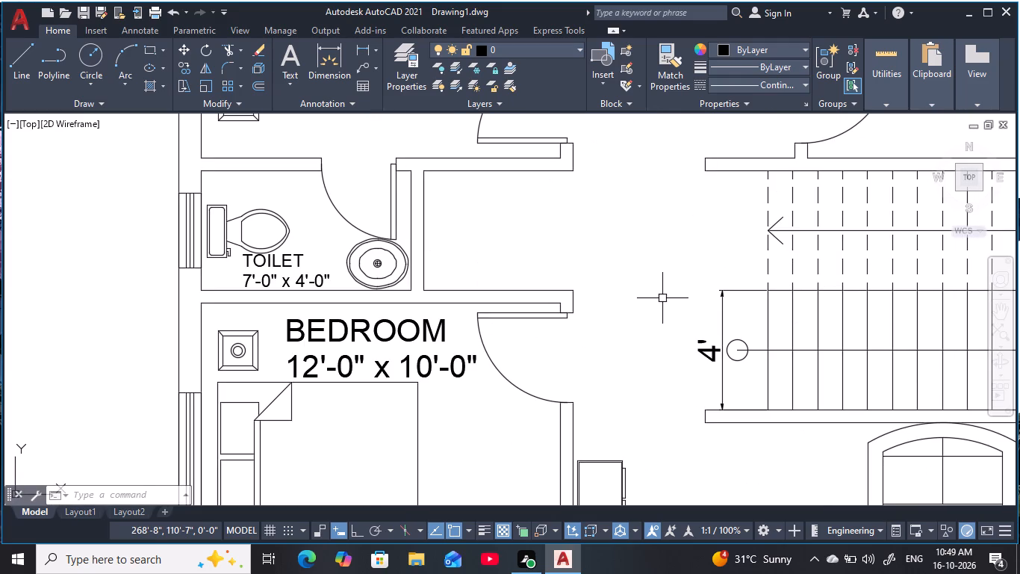
key("Escape")
key("Escape")
key("Escape")
key("Escape")
scroll(664, 300, "down", 1)
key("Escape")
key("Escape")
key("Escape")
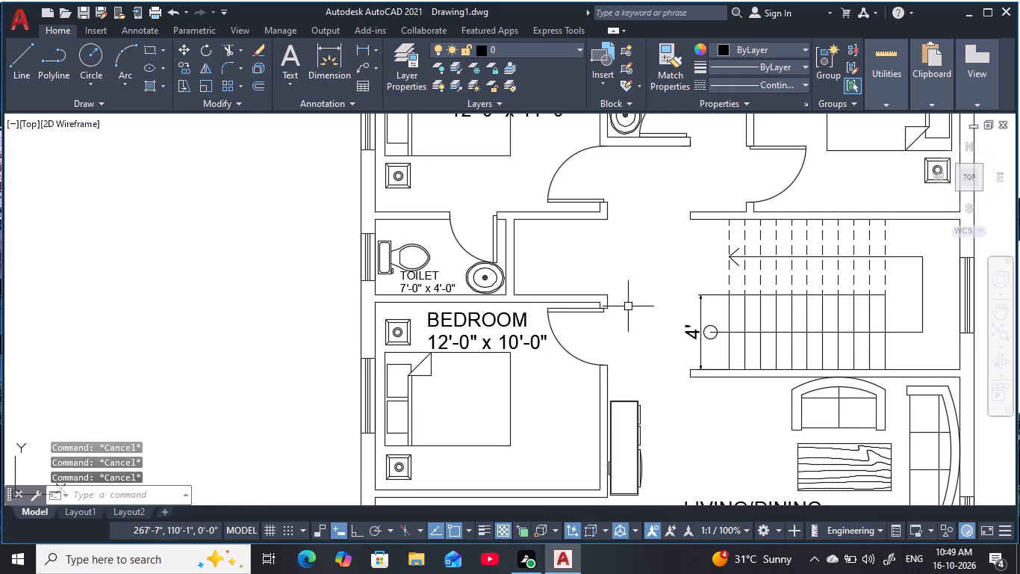
key("Escape")
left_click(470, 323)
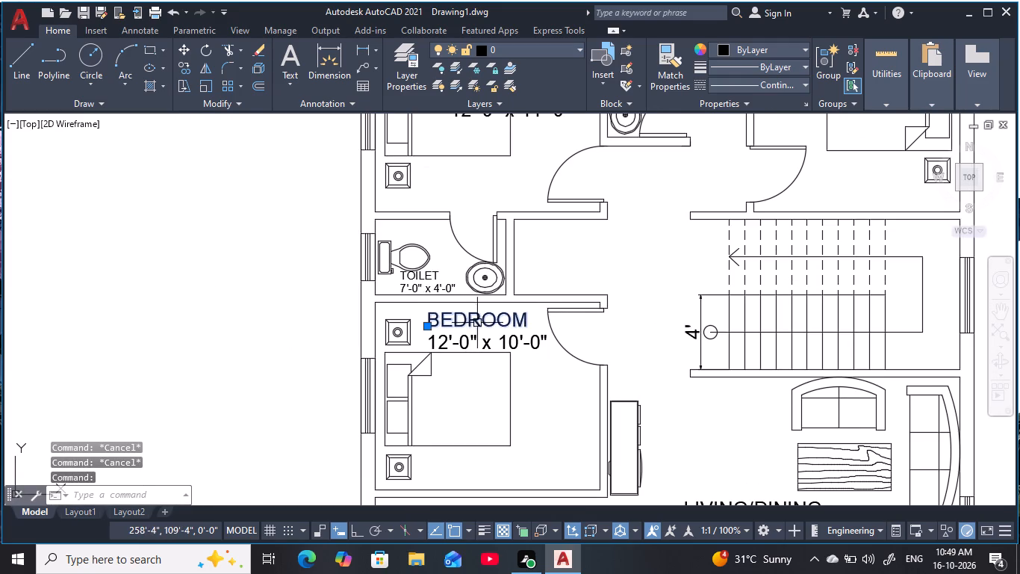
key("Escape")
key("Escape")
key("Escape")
Copy the BEDROOM label of the 12'-0" x 10'-0" bedroom into the central passage beside the staircase.
scroll(691, 277, "down", 1)
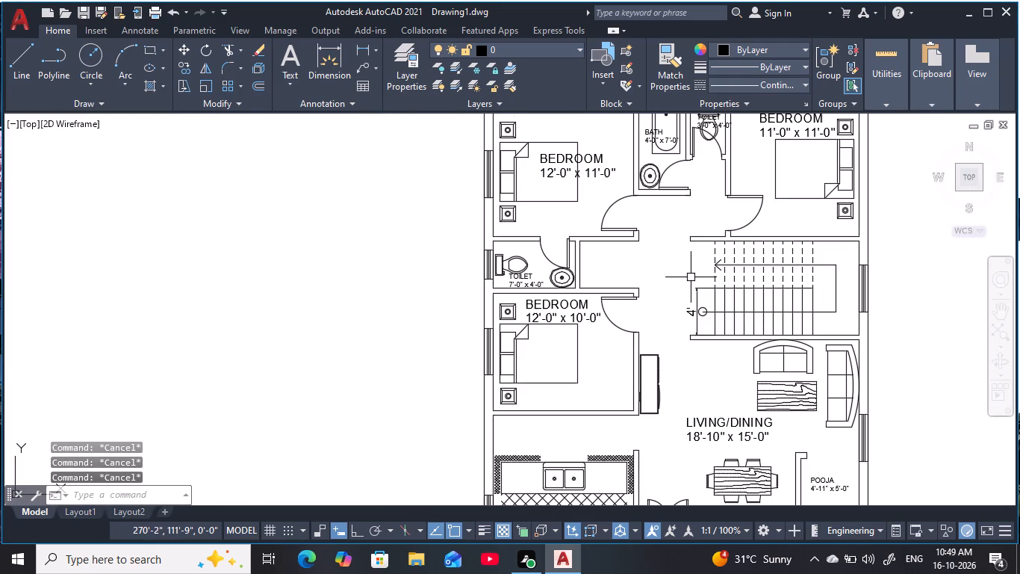
left_click(560, 305)
type("CO")
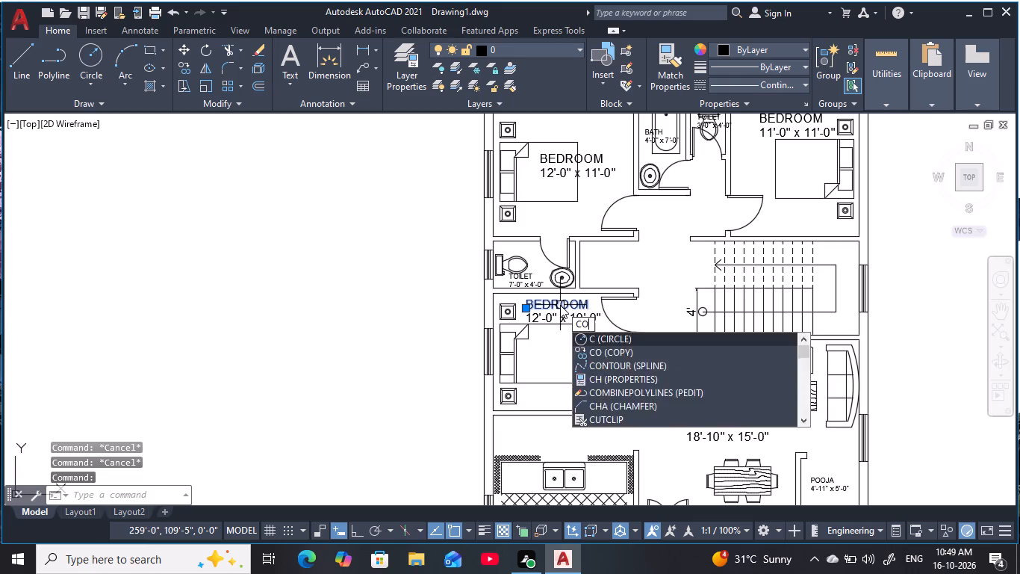
key("space")
left_click(560, 305)
left_click(638, 277)
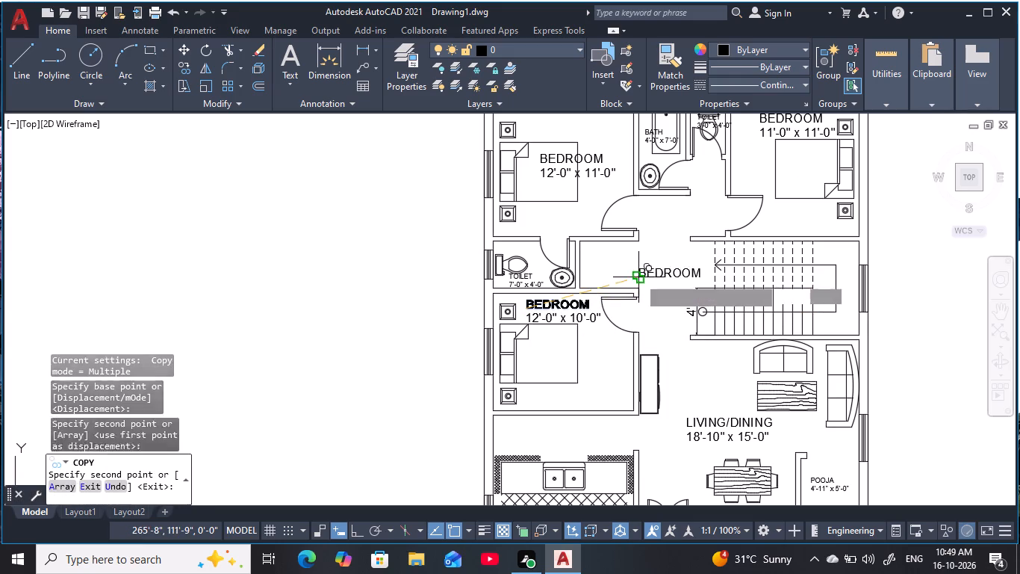
key("Escape")
key("Escape")
key("Escape")
Change the copied BEDROOM label in the central passage to read STAIRCASE.
scroll(657, 279, "up", 3)
key("Escape")
key("Escape")
middle_click_drag(653, 278, 632, 294)
key("Escape")
key("Escape")
double_click(662, 273)
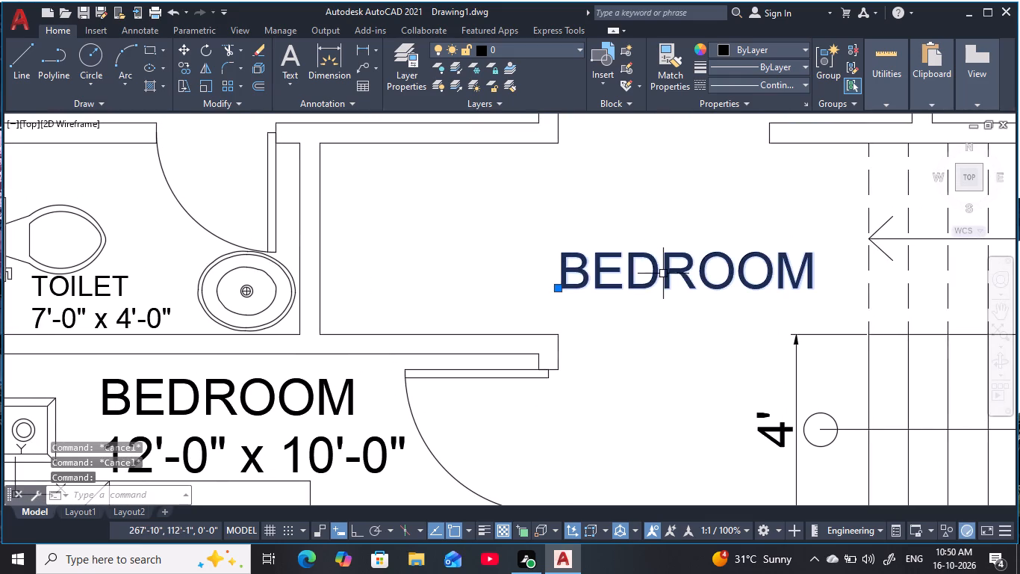
double_click(768, 266)
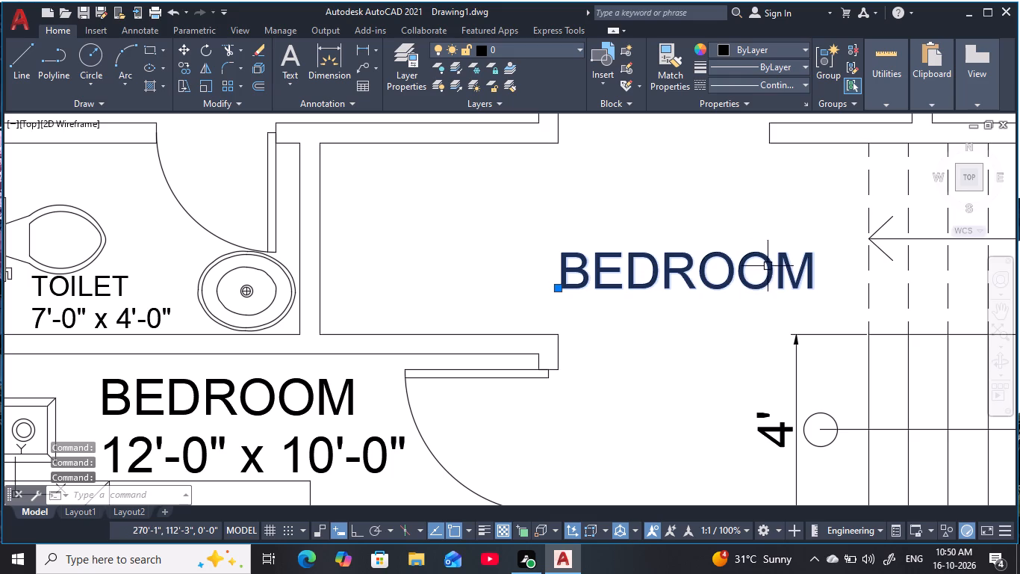
key("BackSpace")
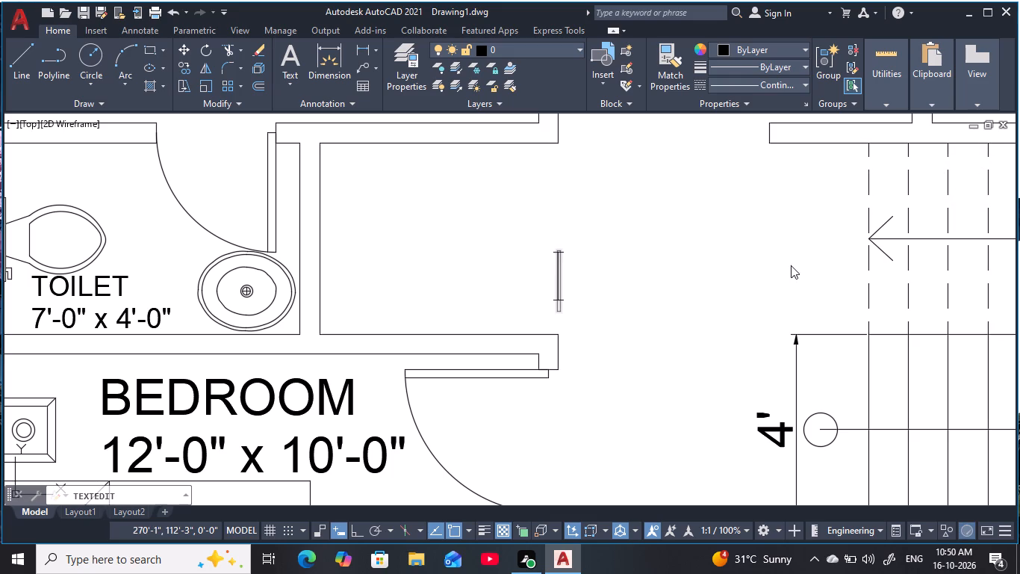
type("STAIR")
key("space")
type("CASE")
left_click(721, 269)
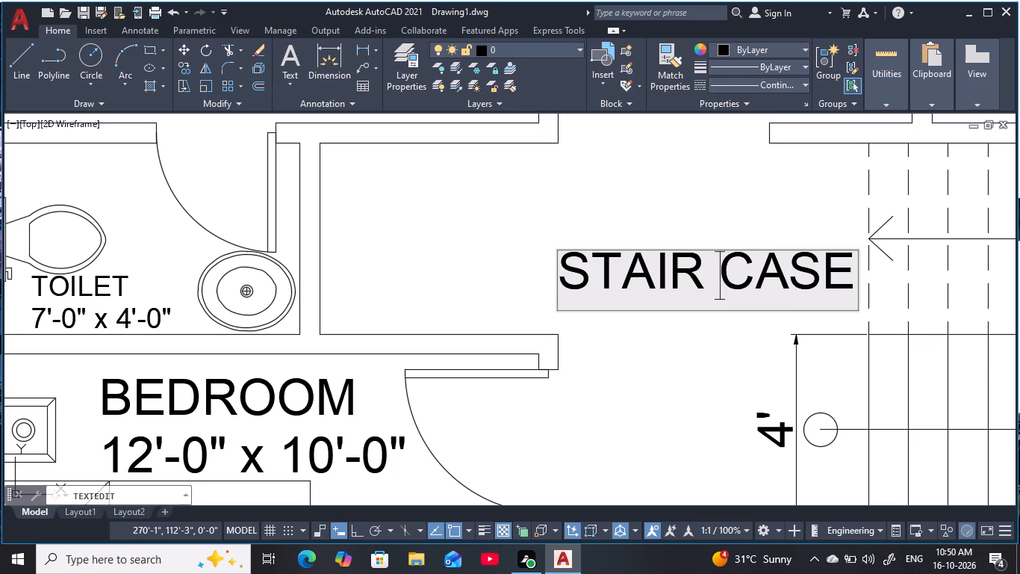
key("BackSpace")
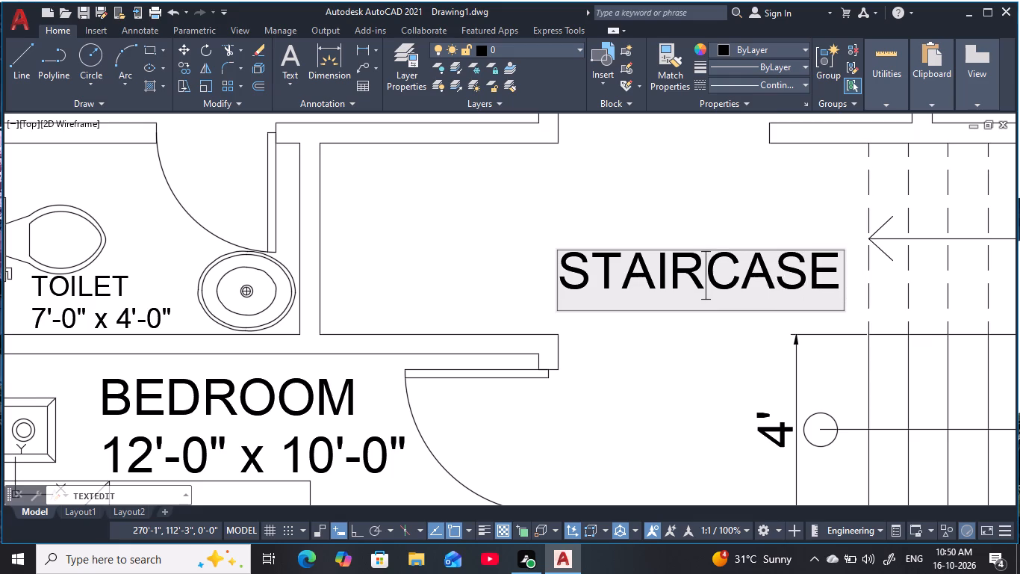
left_click(839, 277)
key("Return")
key("Escape")
key("Escape")
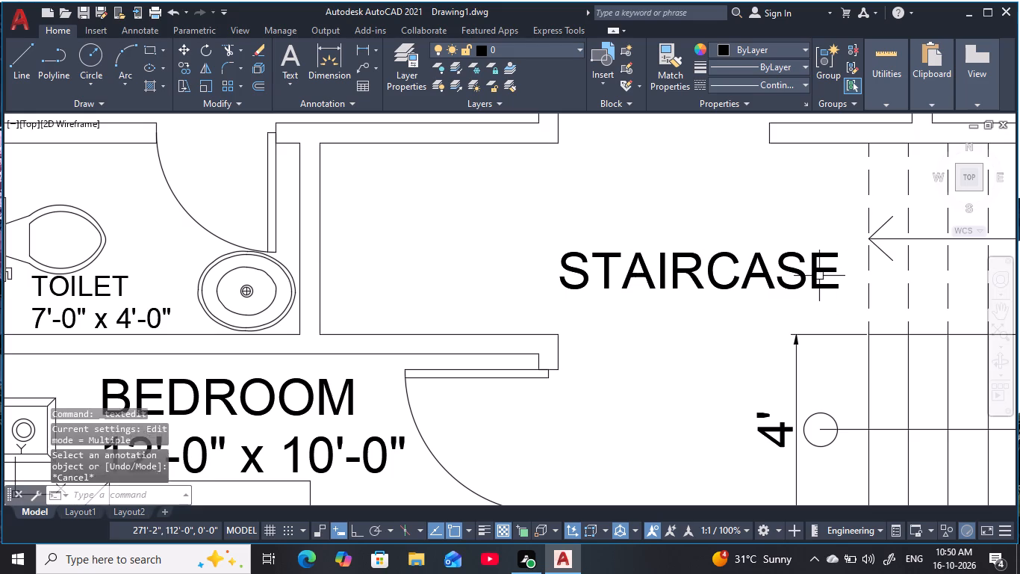
key("Escape")
Copy the STAIRCASE label a short distance straight below itself as a second text line.
scroll(819, 276, "down", 2)
middle_click_drag(818, 277, 800, 284)
key("Escape")
key("Escape")
left_click(791, 282)
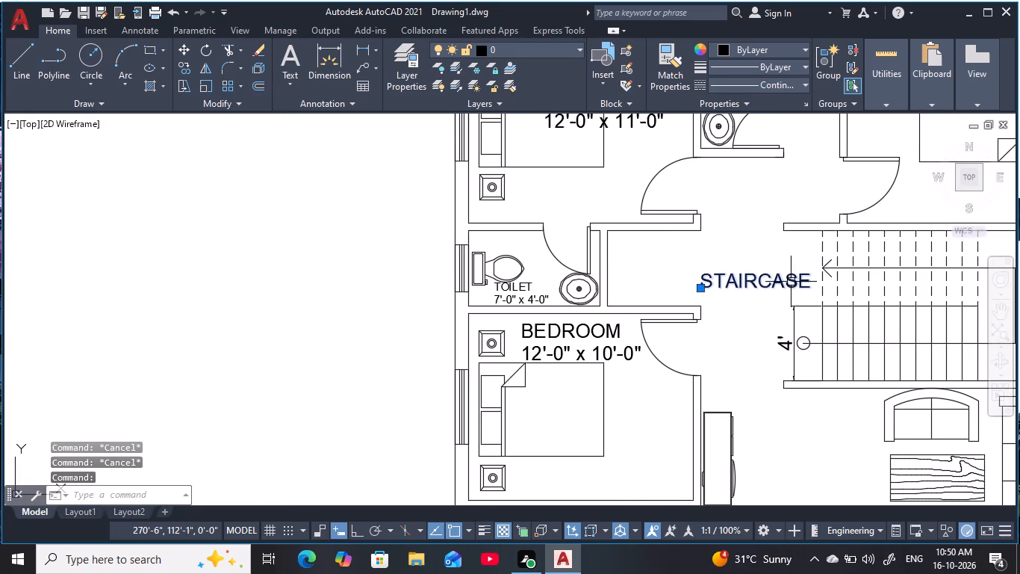
type("CO")
key("space")
left_click(781, 284)
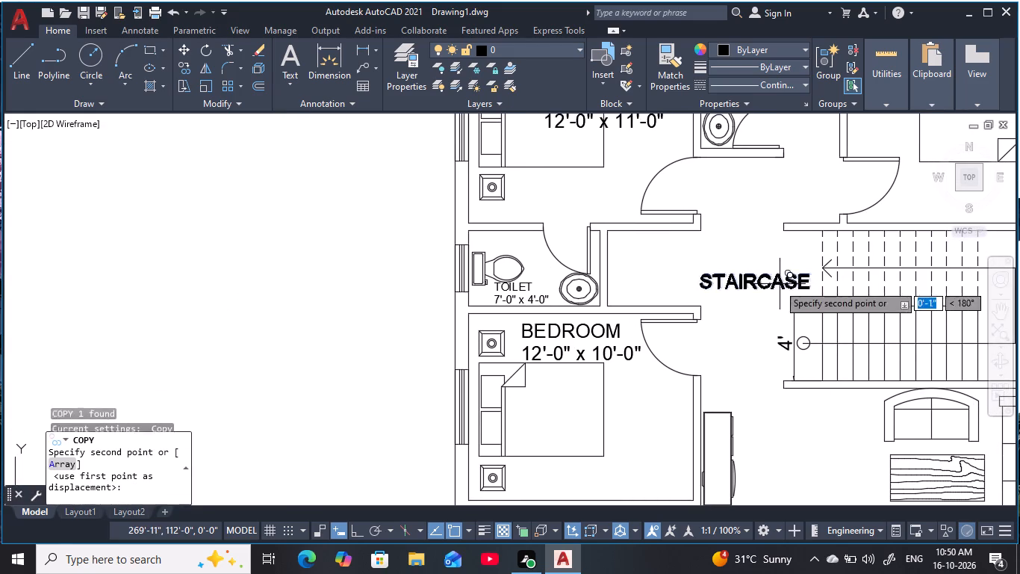
left_click(779, 300)
key("Escape")
key("Escape")
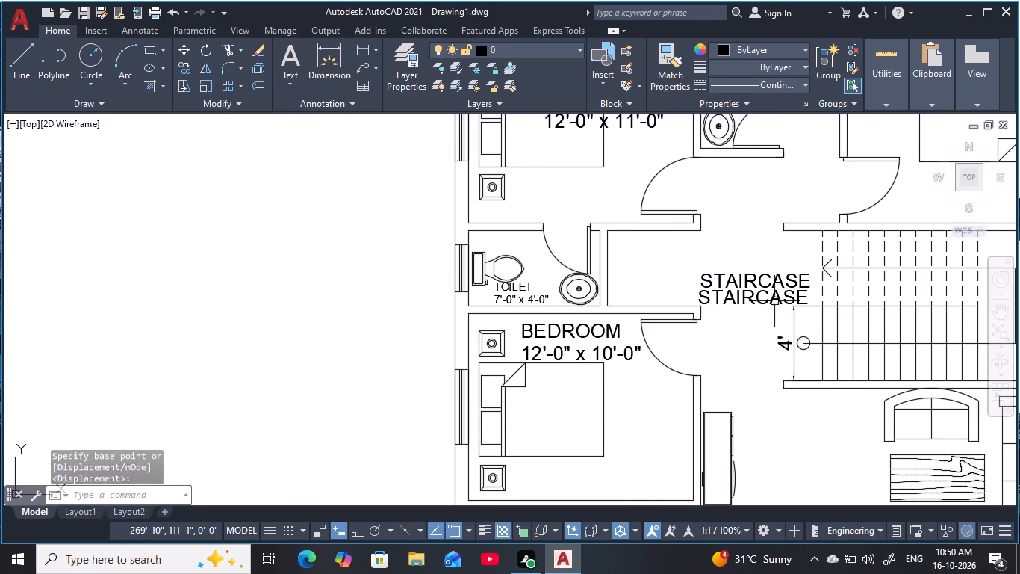
key("Escape")
key("Escape")
Change the lower STAIRCASE copy to read LOBBY.
left_click(756, 300)
left_click(757, 300)
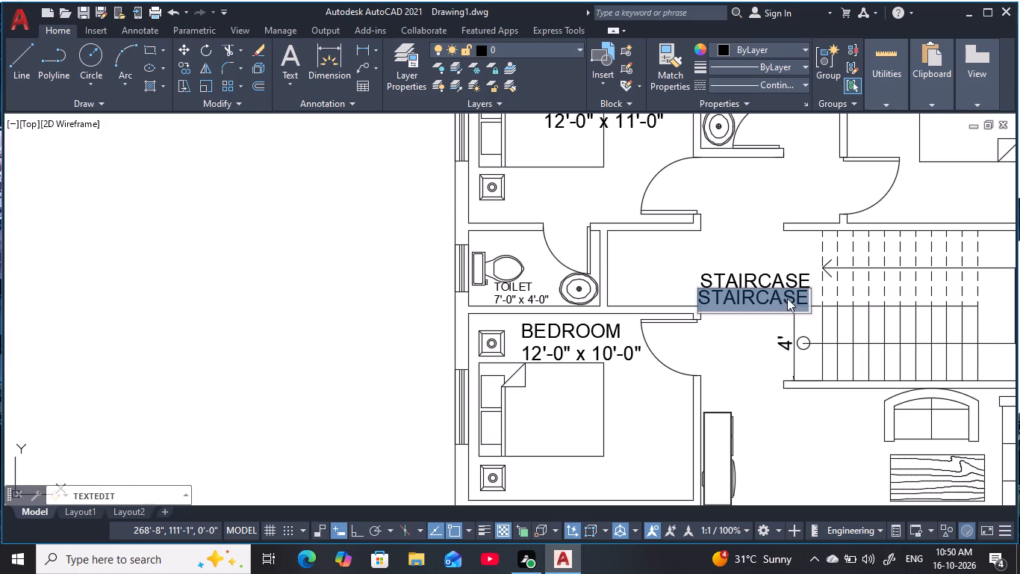
left_click(797, 294)
left_click(805, 292)
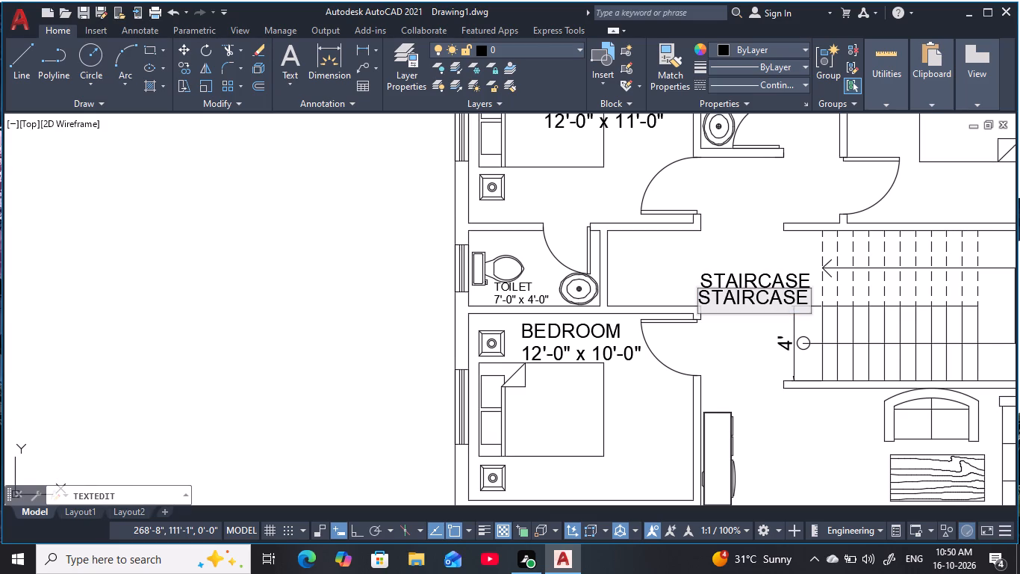
key("BackSpace")
key("BackSpace")
key("BackSpace")
key("BackSpace")
key("BackSpace")
key("BackSpace")
key("BackSpace")
key("BackSpace")
key("BackSpace")
key("BackSpace")
key("BackSpace")
key("BackSpace")
key("BackSpace")
key("BackSpace")
type("LO")
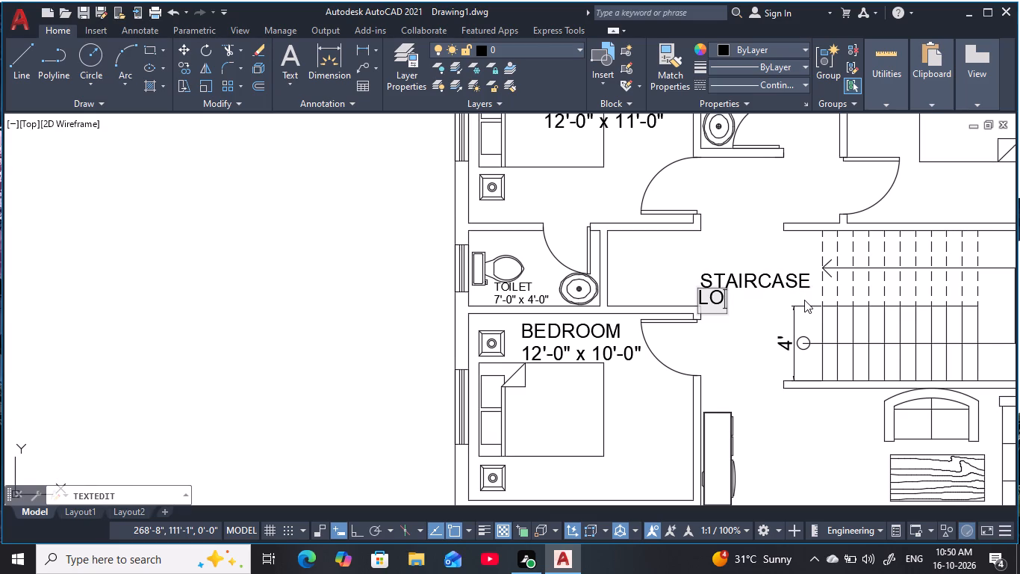
type("BBY")
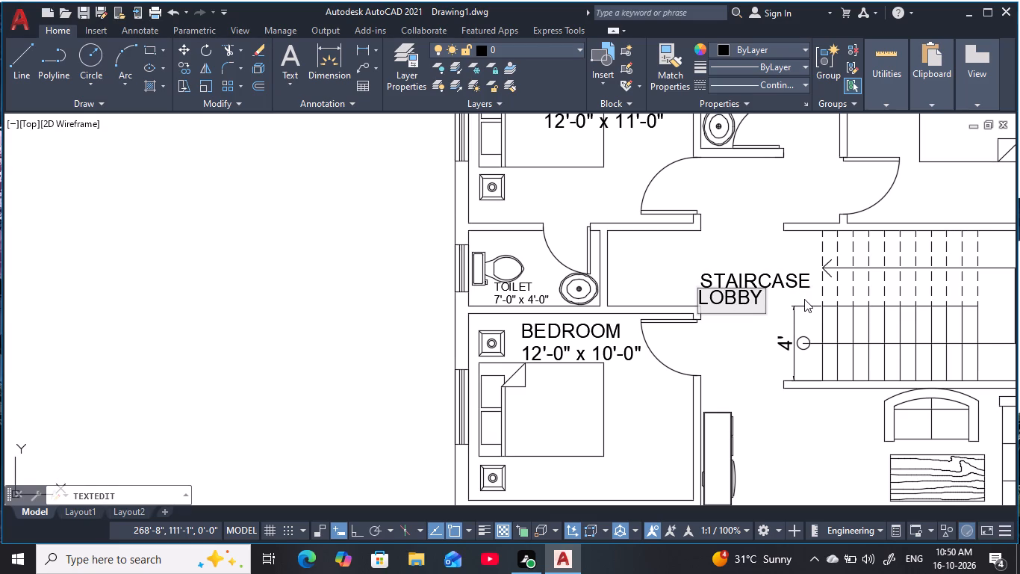
key("Return")
key("Escape")
key("Escape")
key("Escape")
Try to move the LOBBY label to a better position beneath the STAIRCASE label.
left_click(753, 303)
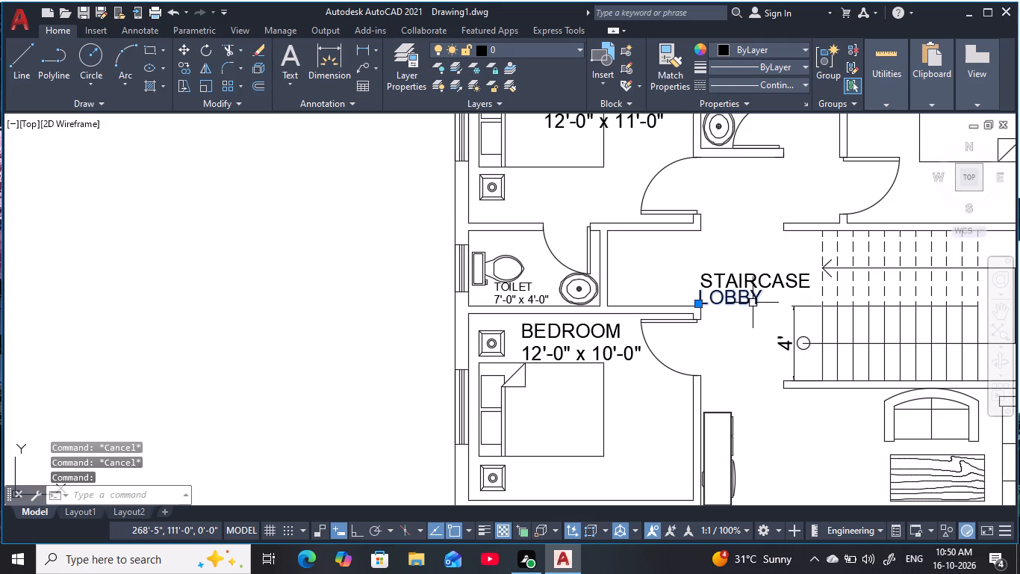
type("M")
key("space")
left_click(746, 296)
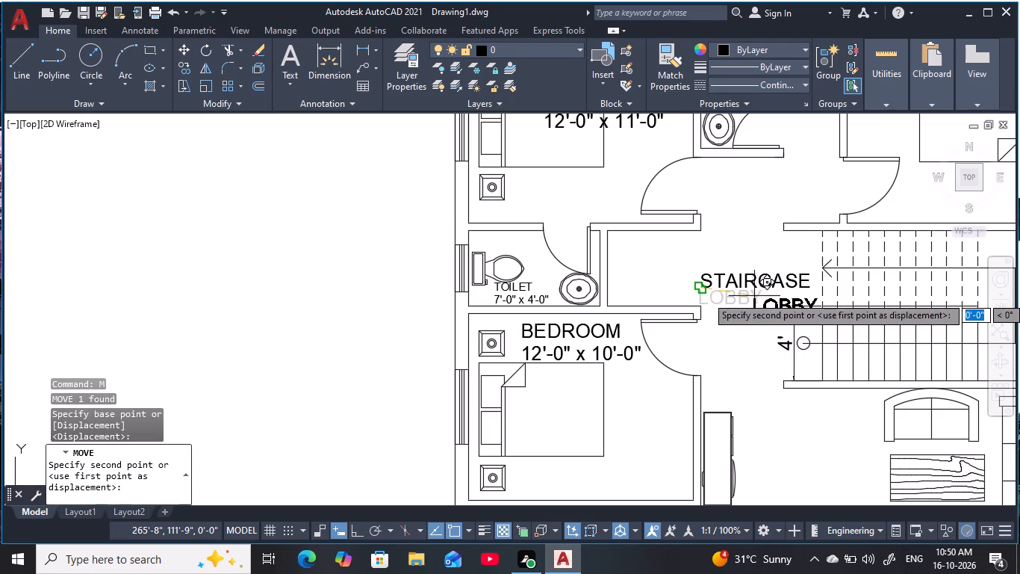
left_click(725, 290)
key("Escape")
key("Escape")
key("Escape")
Look over the plan from the bedrooms and staircase down to the kitchen, living/dining and parking areas, examining the labels and entrance steps.
scroll(741, 276, "down", 1)
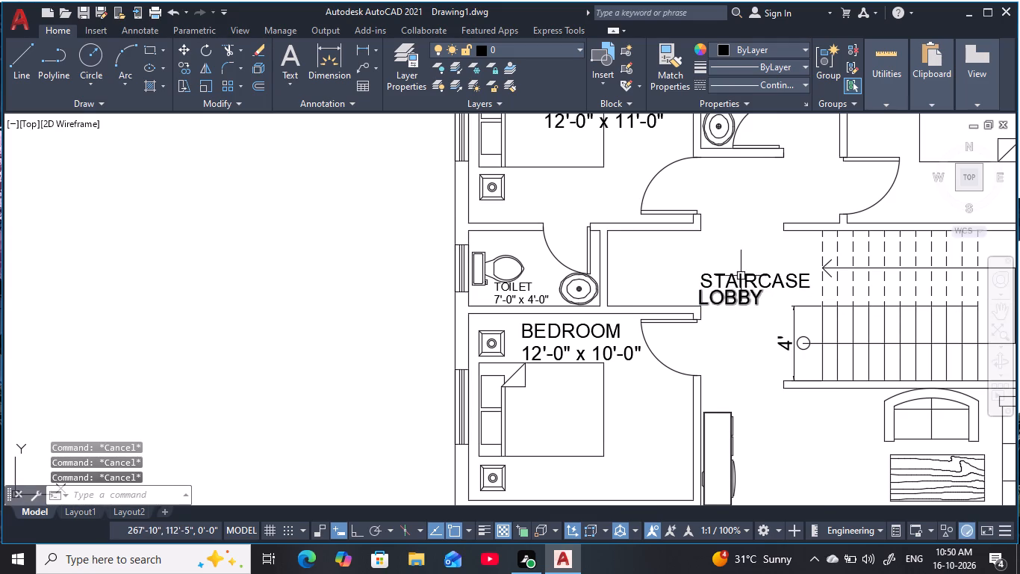
middle_click_drag(743, 276, 681, 287)
scroll(680, 286, "down", 1)
scroll(749, 250, "up", 2)
middle_click_drag(755, 257, 732, 246)
scroll(732, 246, "down", 1)
middle_click_drag(738, 256, 721, 184)
scroll(738, 305, "down", 1)
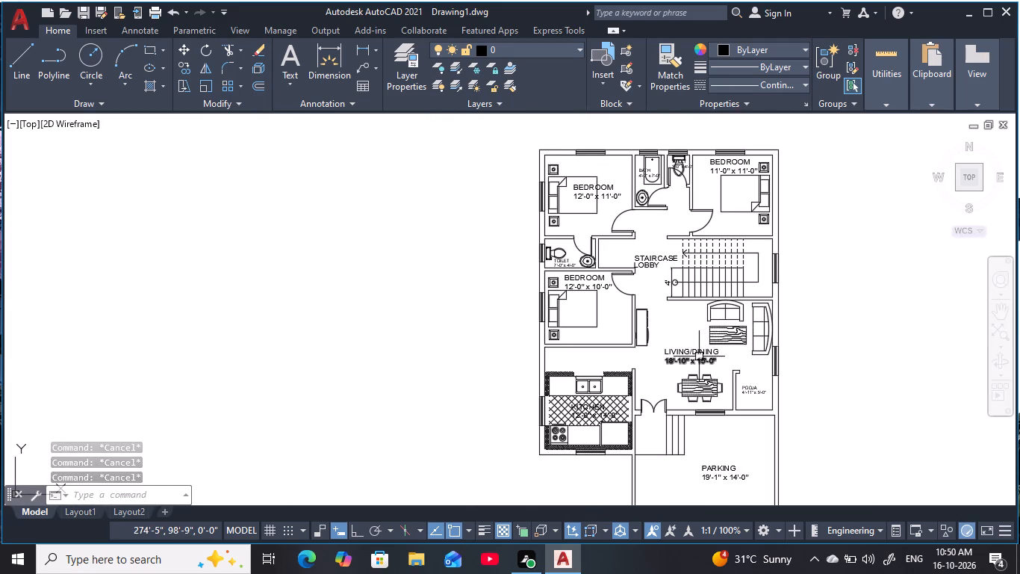
middle_click_drag(700, 357, 715, 255)
scroll(749, 354, "up", 1)
middle_click_drag(698, 339, 725, 385)
key("Escape")
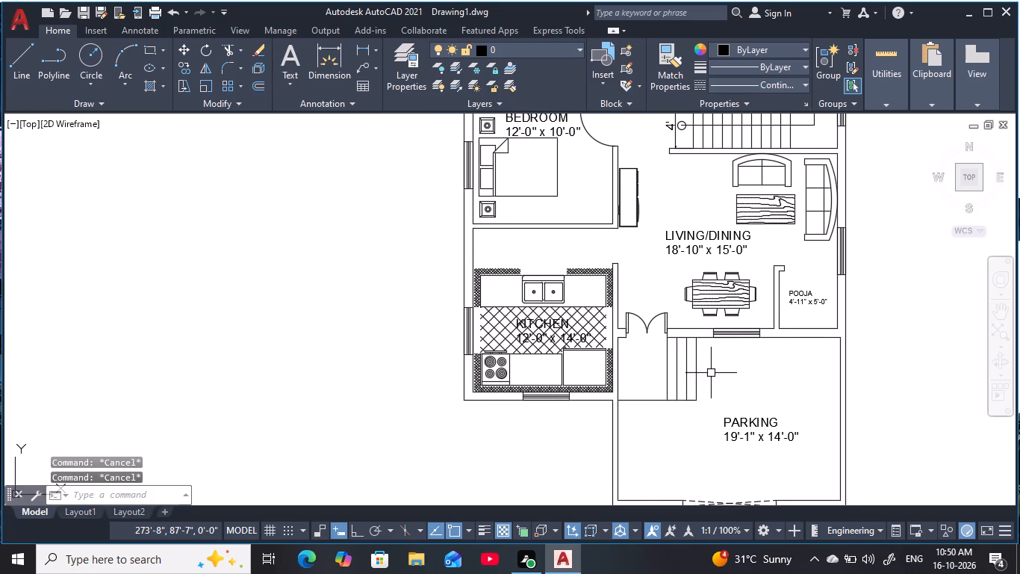
key("Escape")
key("Escape")
key("Escape")
key("Escape")
key("Escape")
key("Escape")
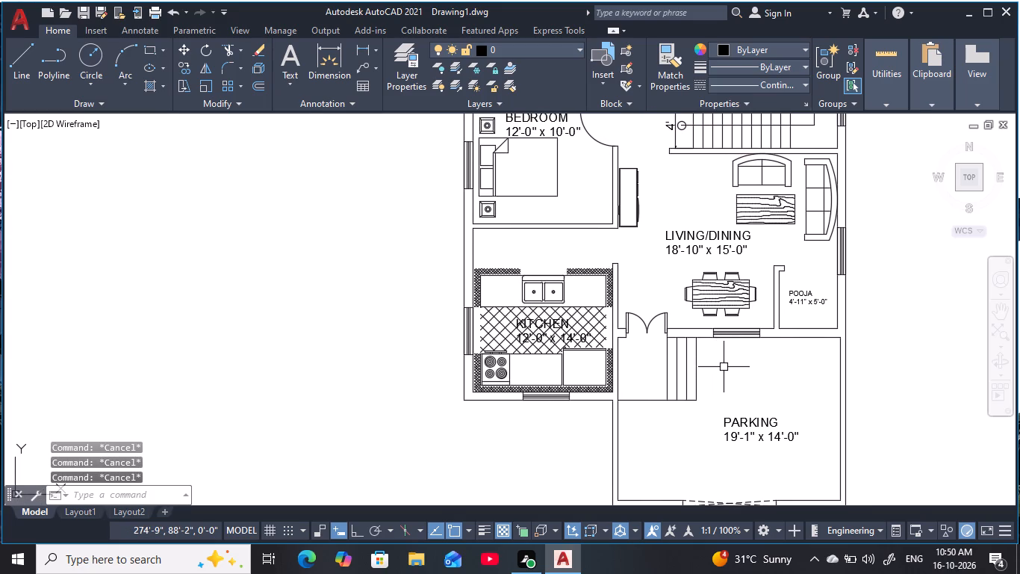
Draw a horizontal arrow line across the entrance steps, with a triangular arrowhead about 10" tall pointing toward the entrance landing.
scroll(724, 367, "up", 2)
middle_click_drag(724, 367, 786, 368)
key("Escape")
type("L")
key("space")
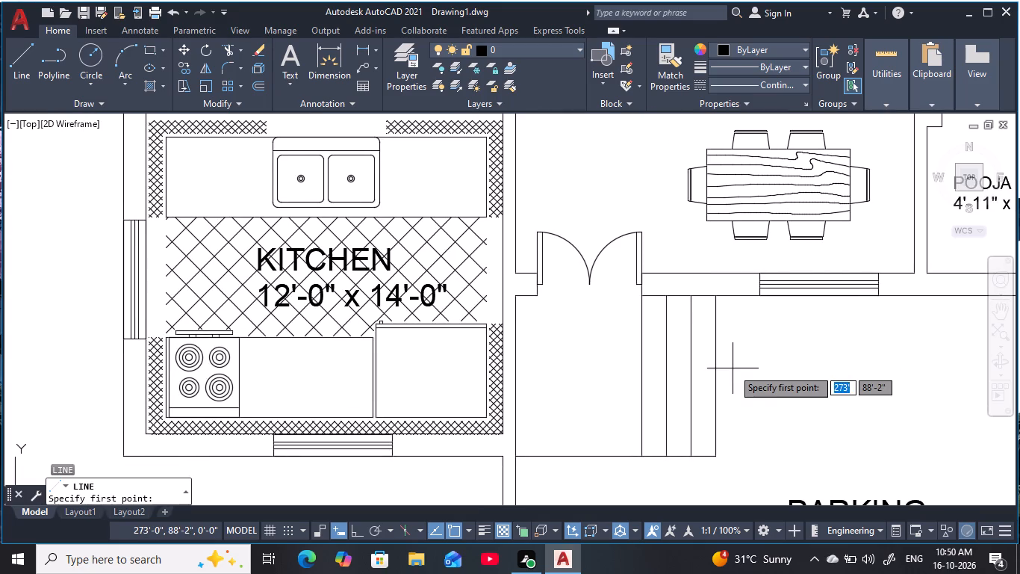
left_click(716, 374)
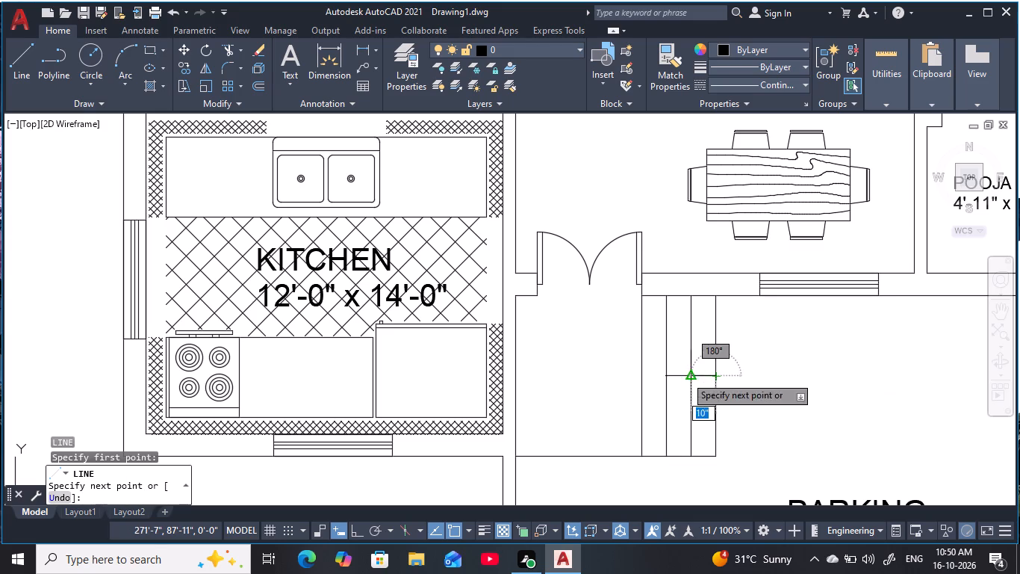
left_click(666, 377)
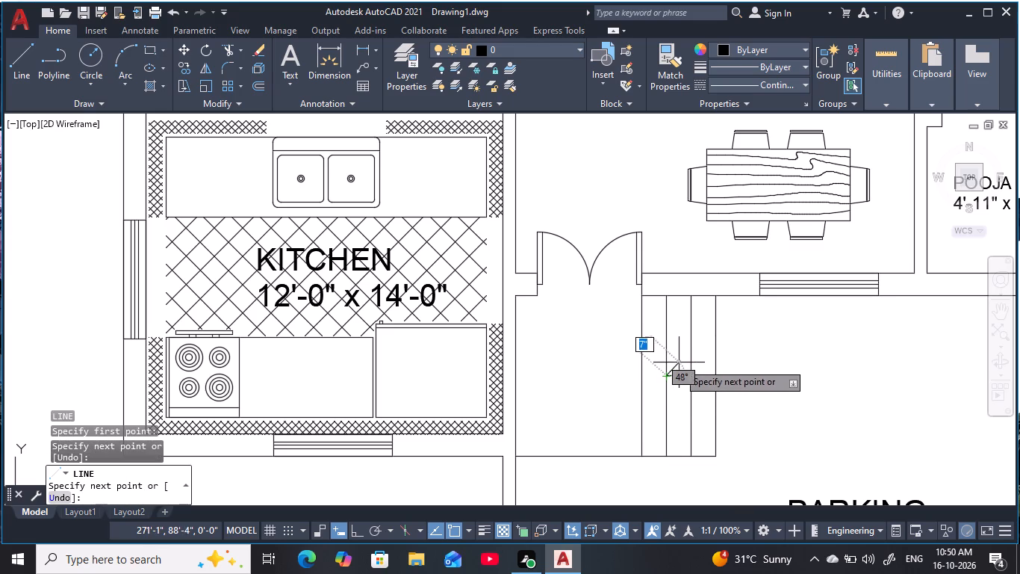
left_click(679, 362)
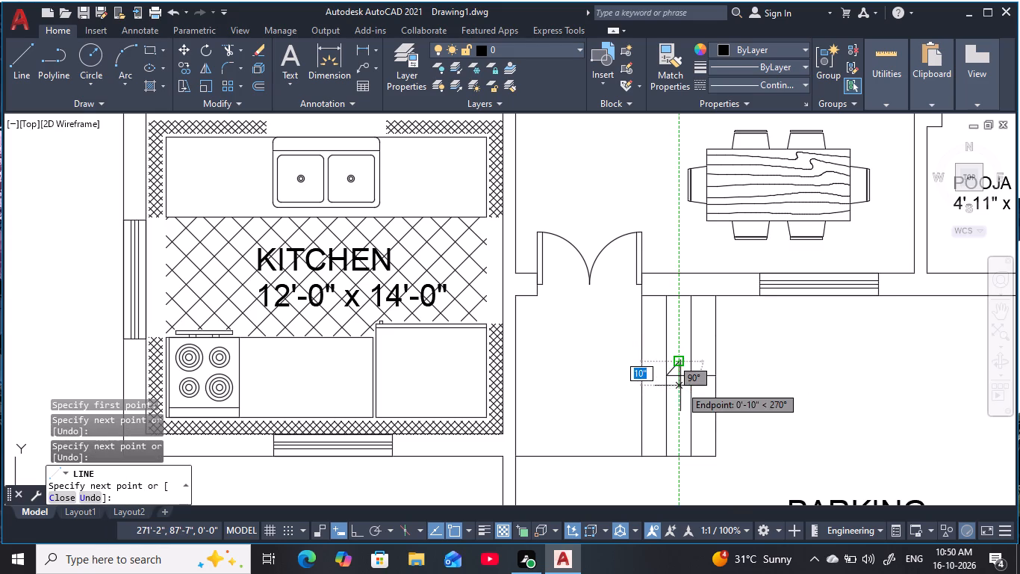
left_click(680, 386)
left_click(669, 380)
key("Escape")
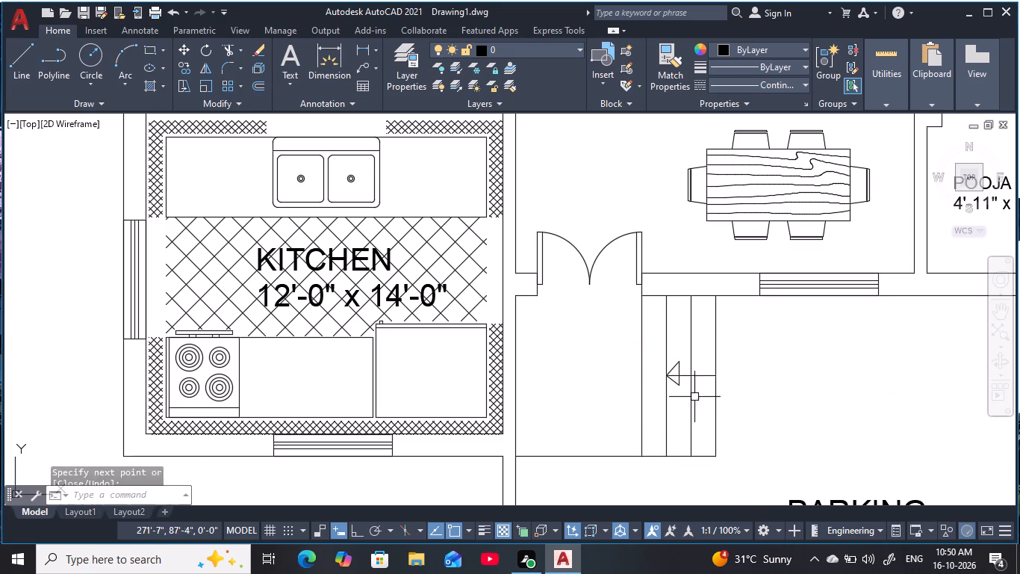
key("Escape")
key("Escape")
key("Escape")
key("Escape")
key("Escape")
key("Escape")
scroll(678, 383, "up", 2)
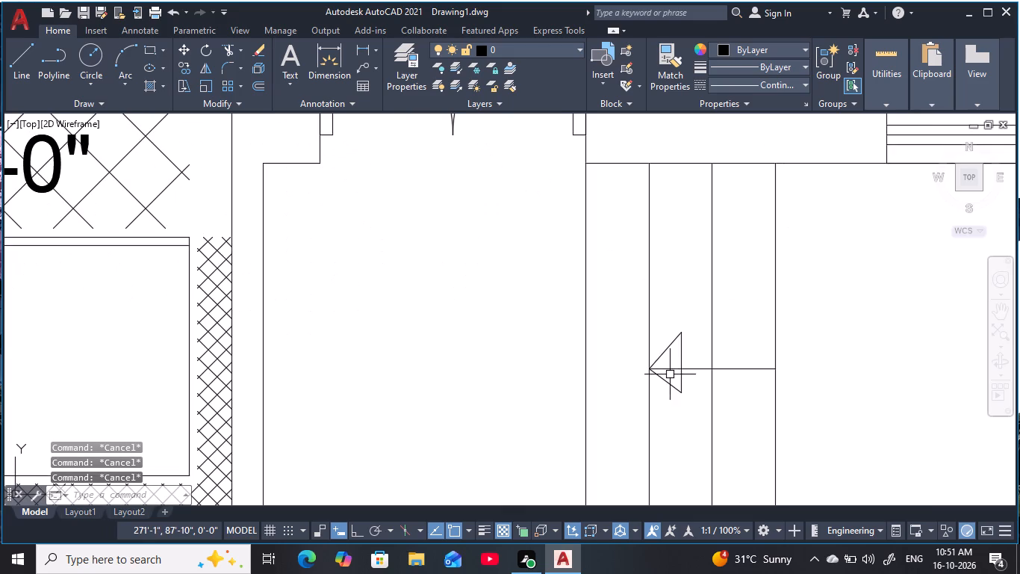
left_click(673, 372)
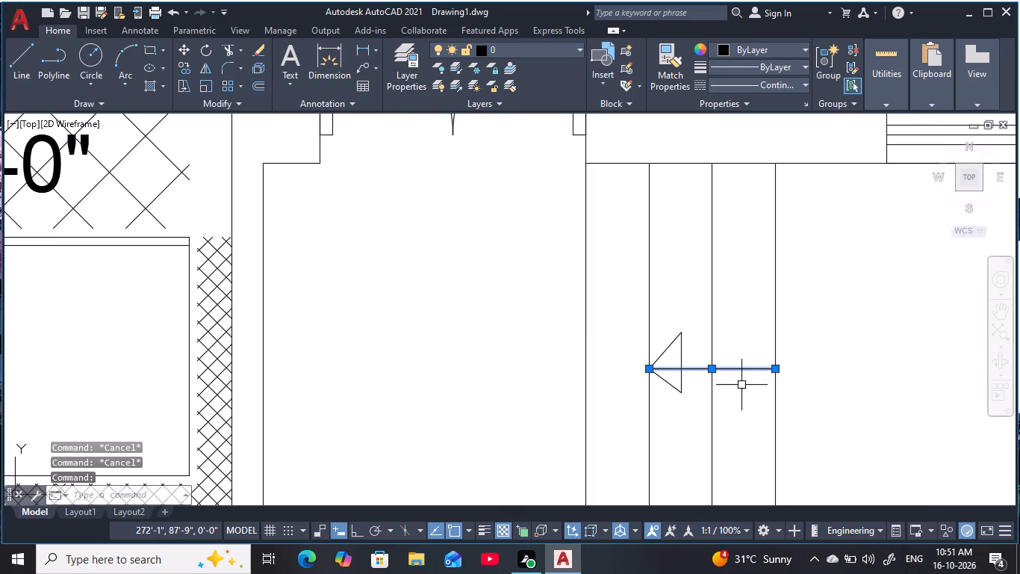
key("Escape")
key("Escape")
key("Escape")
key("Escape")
Erase the lower slanted edge of the arrowhead on the entrance steps.
scroll(678, 369, "down", 1)
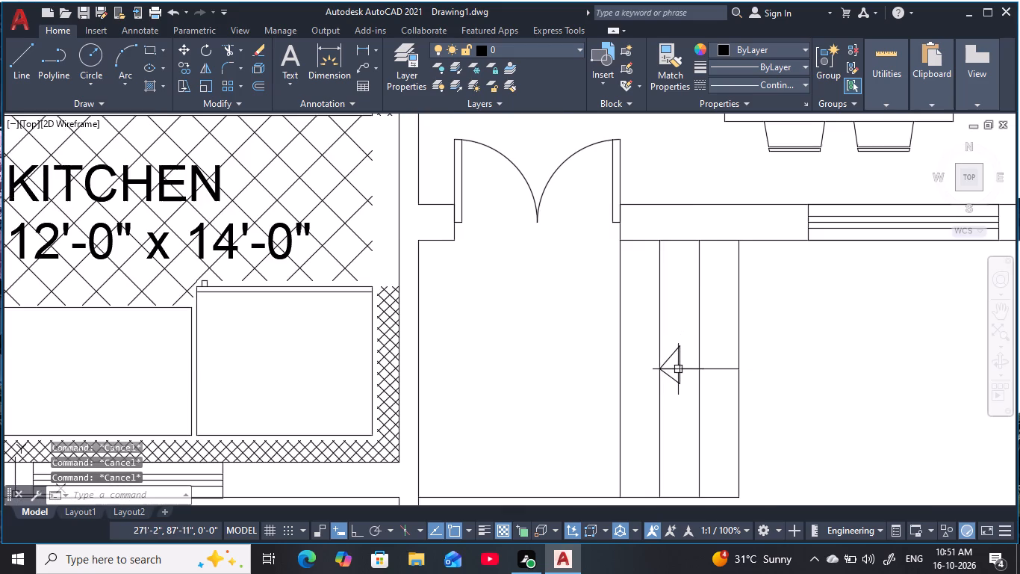
scroll(697, 394, "down", 3)
scroll(701, 396, "up", 6)
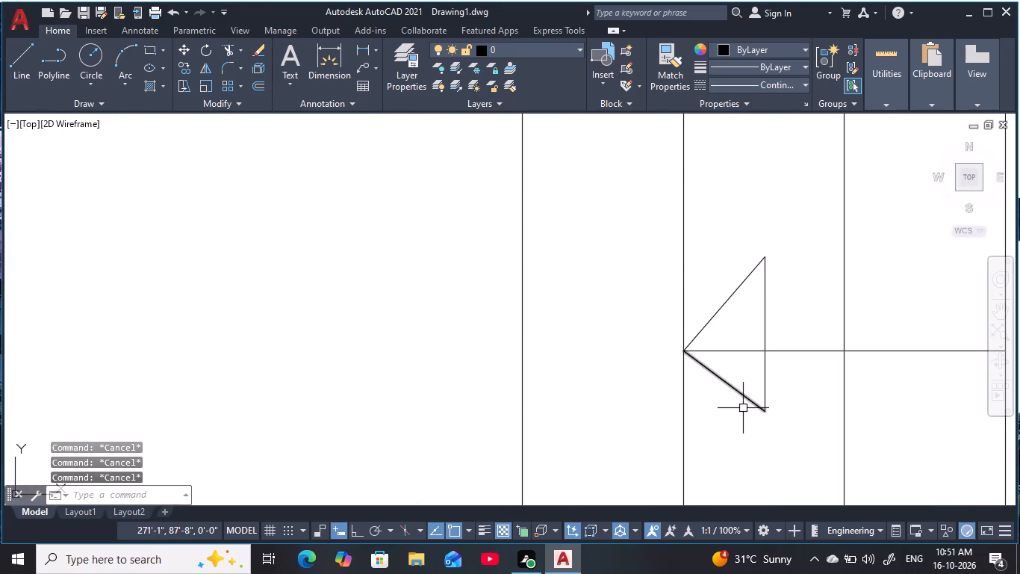
left_click(736, 396)
type("E")
key("space")
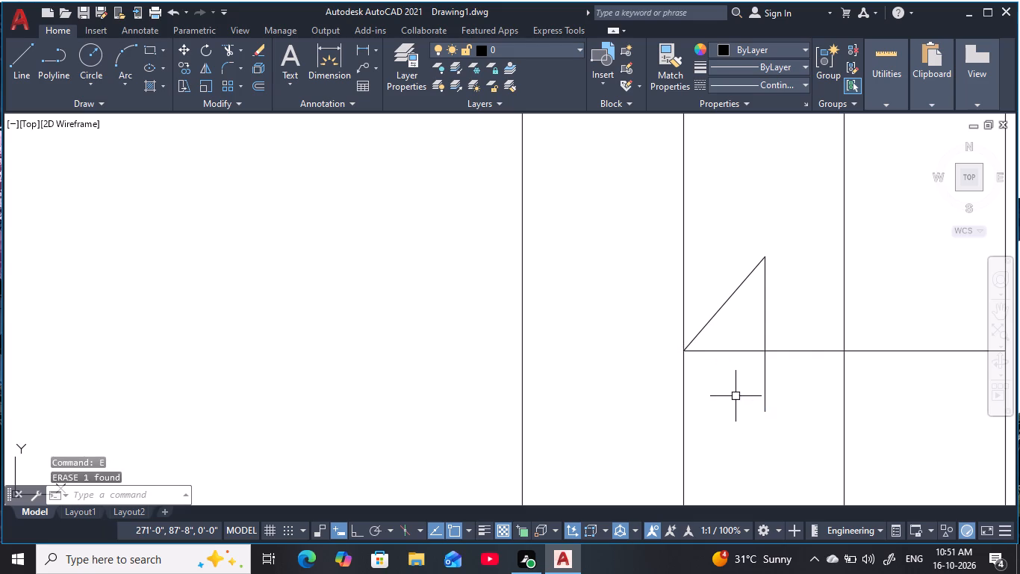
key("Escape")
key("Escape")
key("Escape")
key("Escape")
key("Escape")
Mirror the arrowhead's upper slanted edge about the horizontal arrow line on the entrance steps, keeping the original edge.
key("m")
key("i")
key("space")
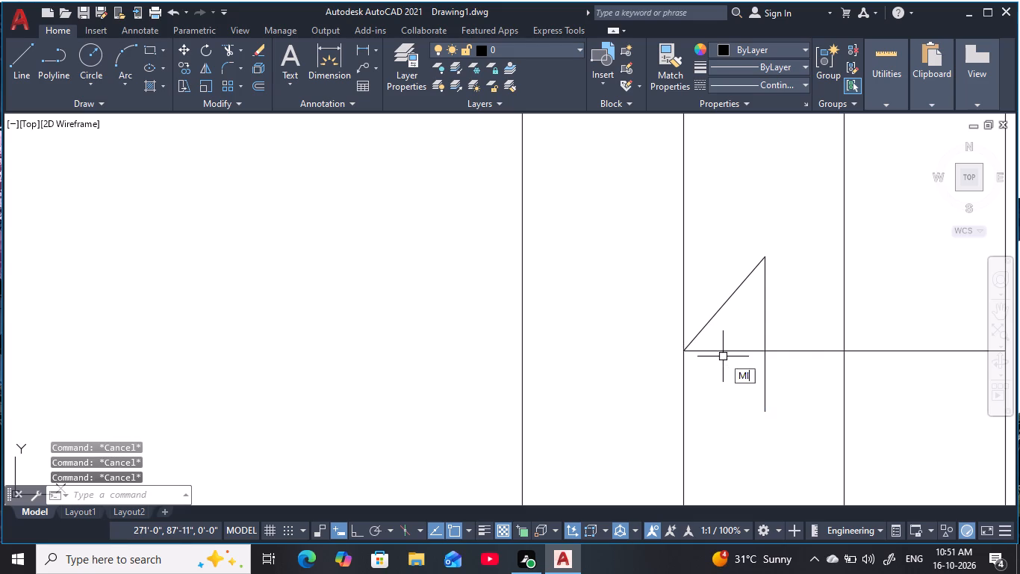
left_click(721, 311)
key("space")
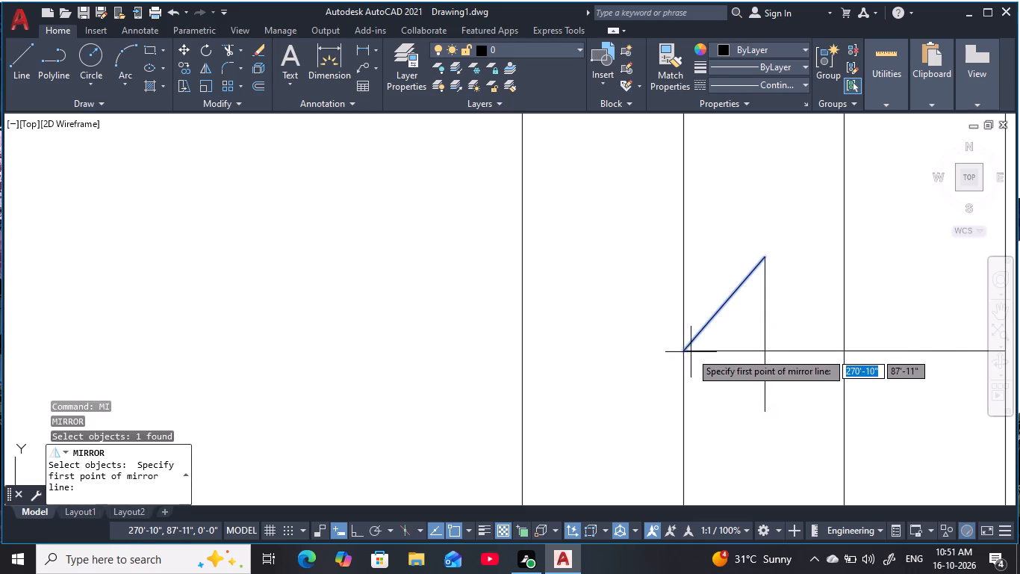
left_click(688, 351)
key("F8")
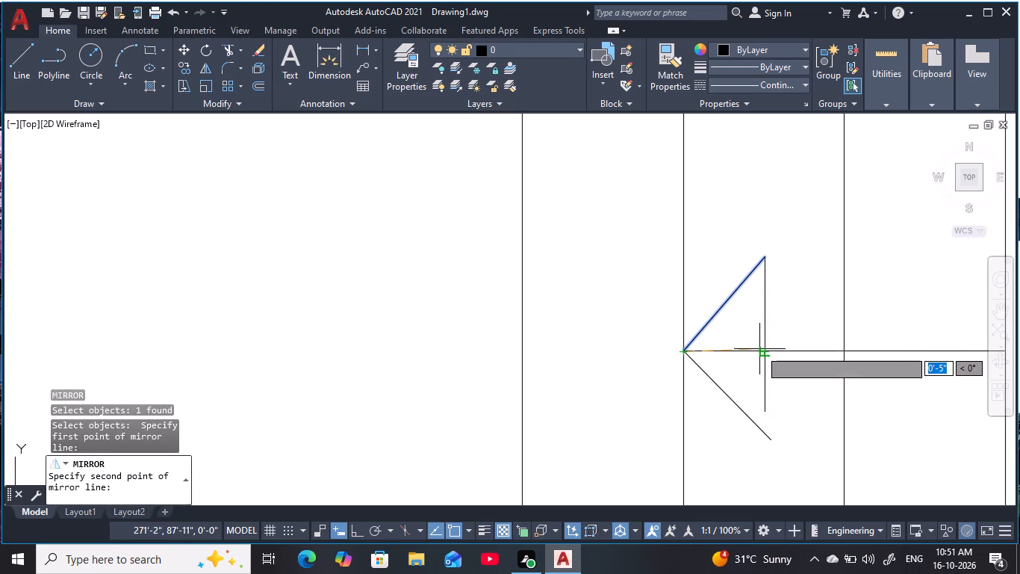
left_click(797, 351)
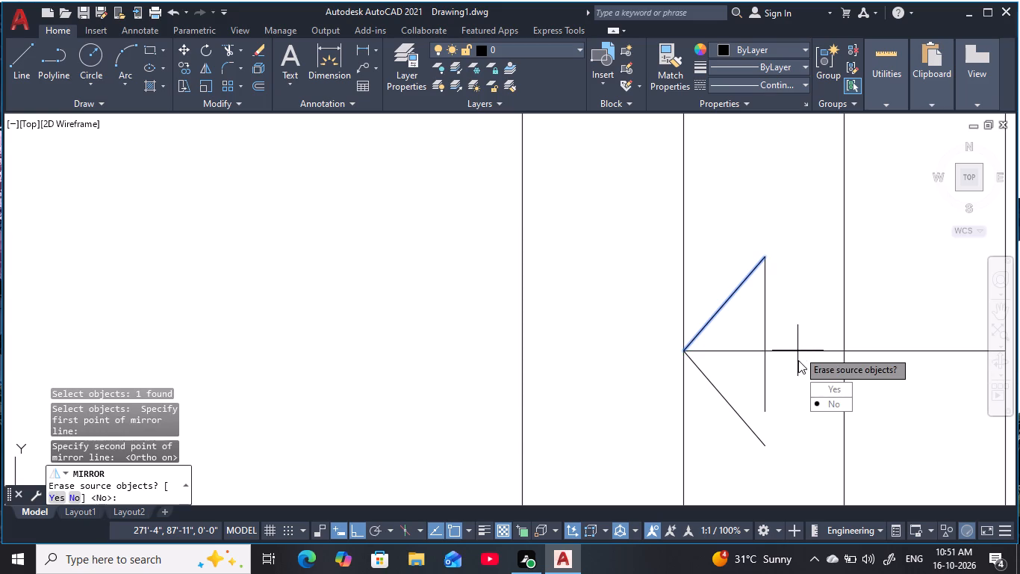
left_click_drag(823, 402, 798, 351)
key("Escape")
key("Escape")
key("Escape")
key("Escape")
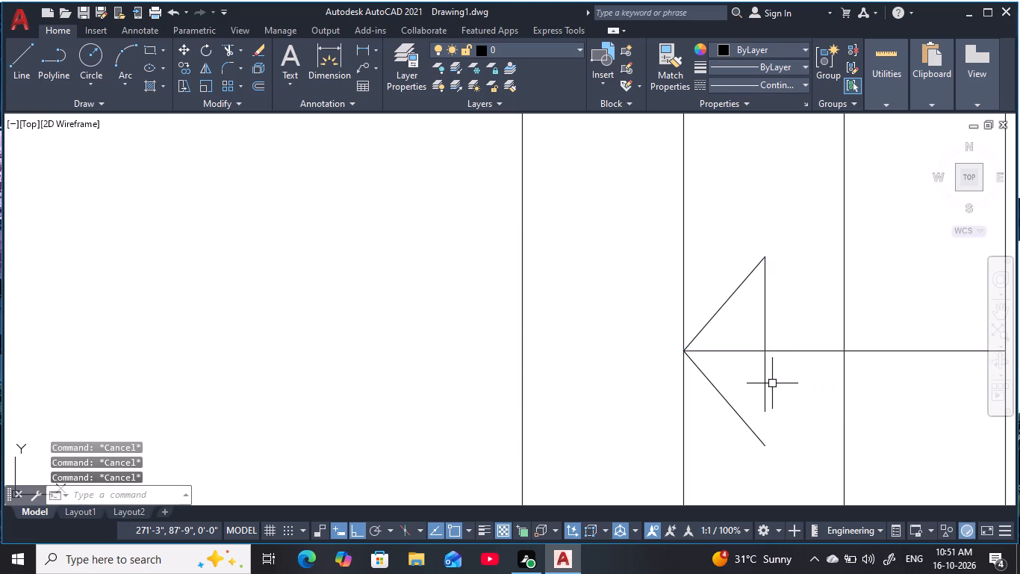
Extend the arrowhead's vertical edge down to meet the mirrored lower slanted edge.
key("e")
type("X")
key("space")
left_click(772, 383)
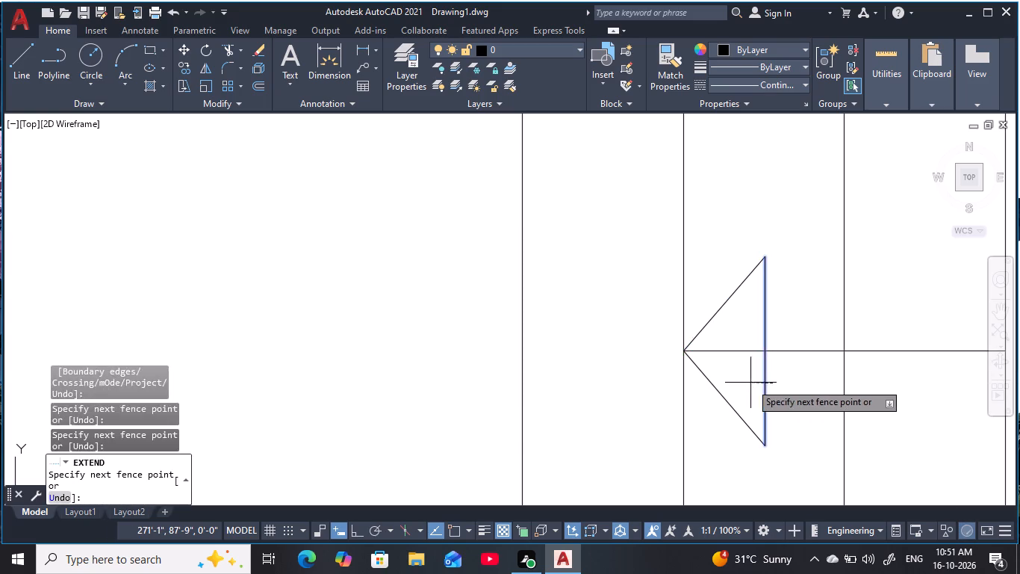
left_click(750, 383)
key("Escape")
key("Escape")
scroll(755, 362, "down", 1)
key("Escape")
Trim away the part of the horizontal arrow line that lies inside the arrowhead.
key("r")
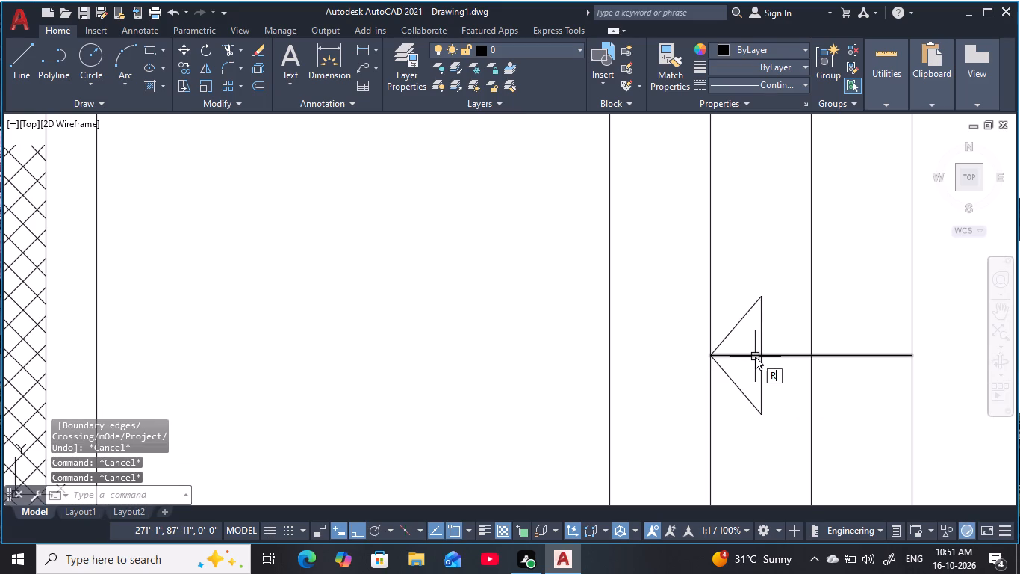
key("Escape")
key("Escape")
key("Escape")
type("TR")
key("space")
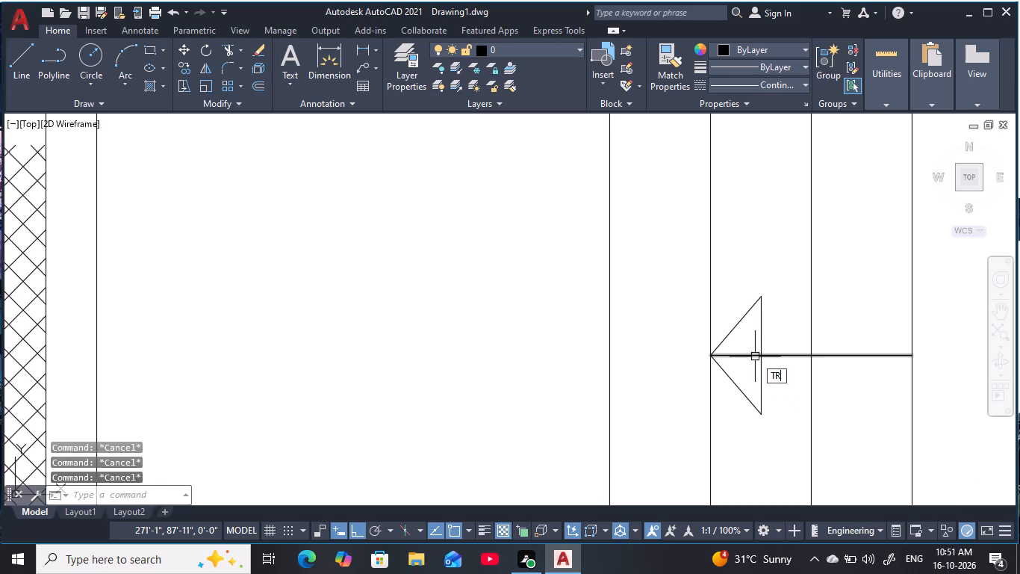
left_click(746, 359)
scroll(774, 356, "down", 2)
key("Escape")
scroll(793, 356, "up", 2)
key("Escape")
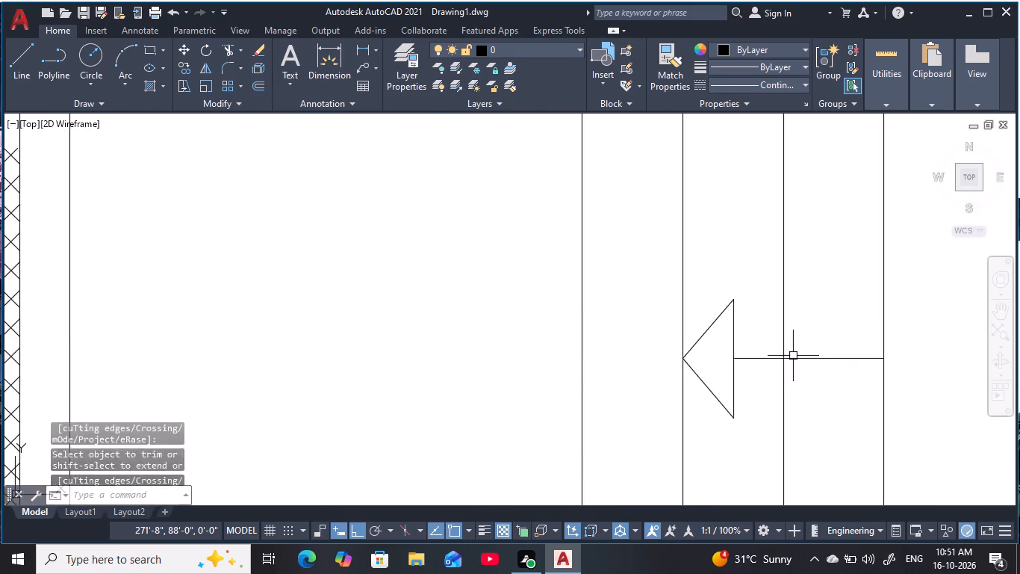
key("Escape")
scroll(793, 356, "down", 3)
key("Escape")
key("Escape")
key("Escape")
key("Escape")
key("Escape")
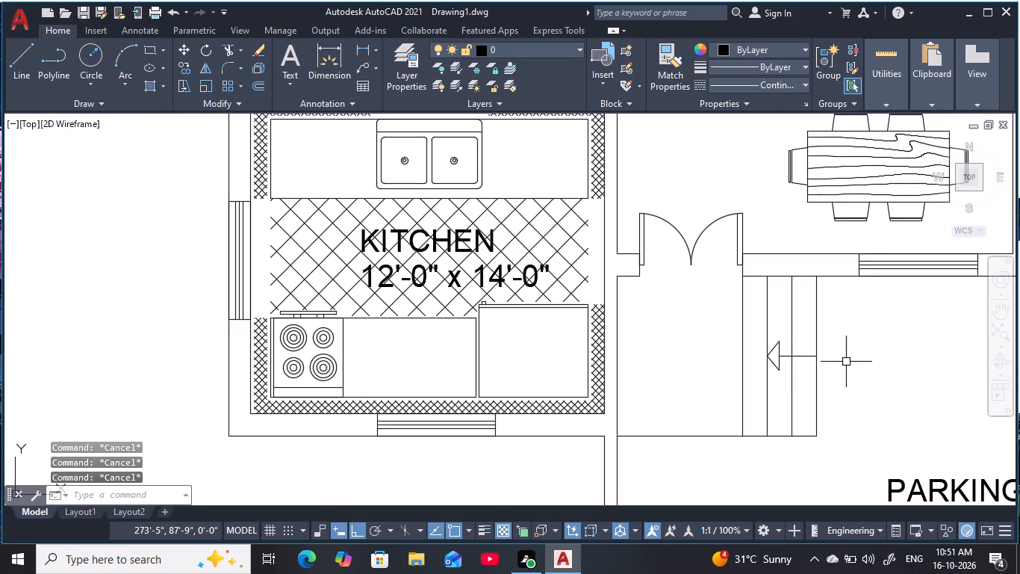
key("Escape")
Look over the whole floor plan from the bedrooms to the parking area, examining the room labels and the entrance arrow.
scroll(843, 363, "down", 1)
middle_click_drag(817, 371, 793, 387)
key("Escape")
key("Escape")
scroll(830, 369, "down", 2)
middle_click_drag(827, 371, 792, 367)
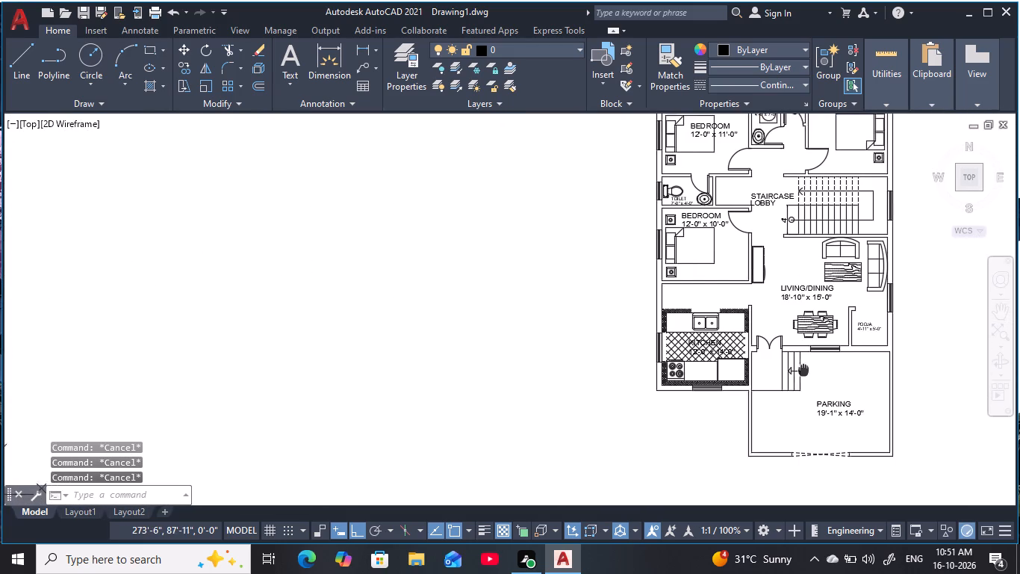
middle_click_drag(792, 367, 737, 353)
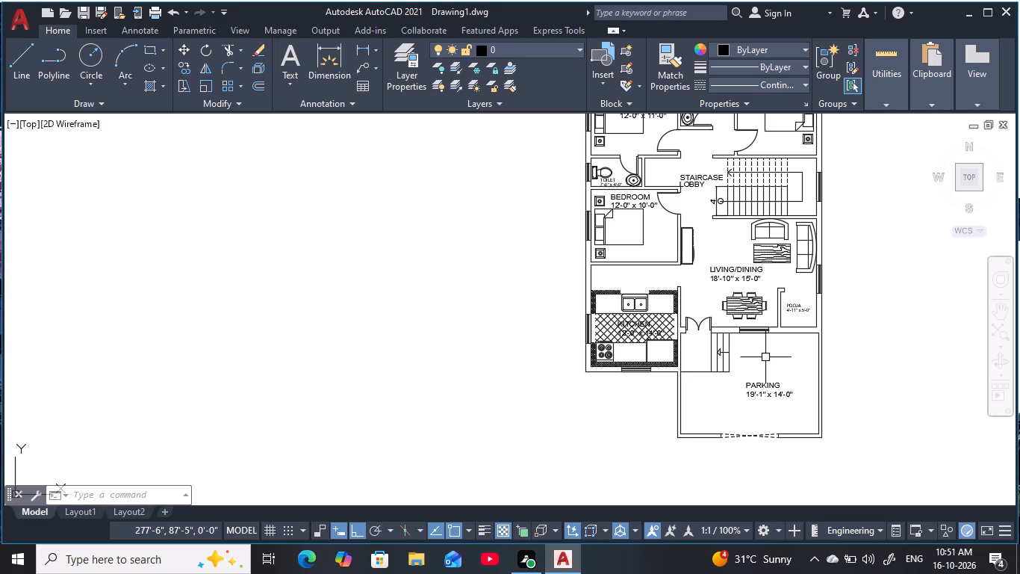
middle_click_drag(736, 238, 726, 290)
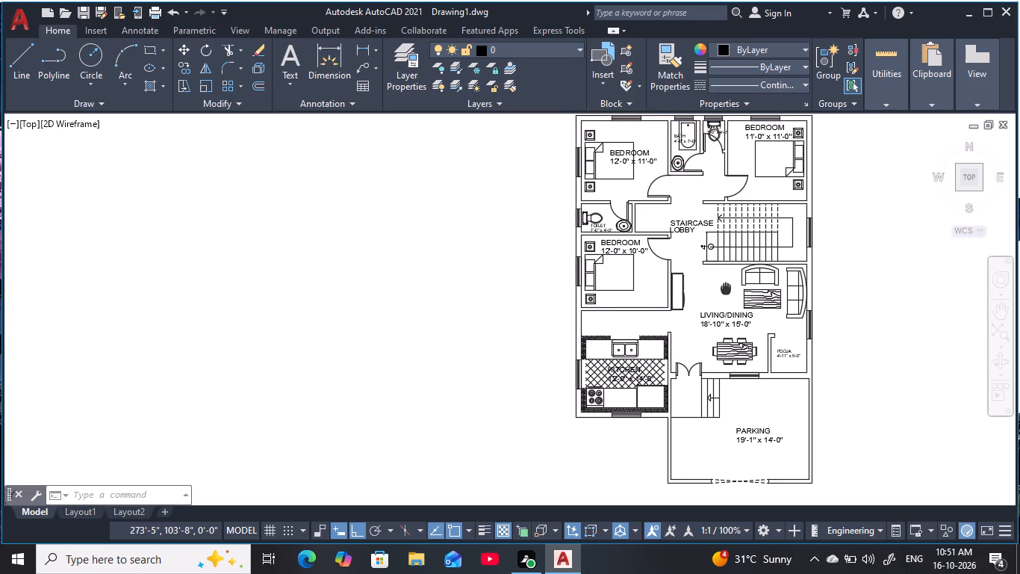
middle_click_drag(726, 290, 684, 316)
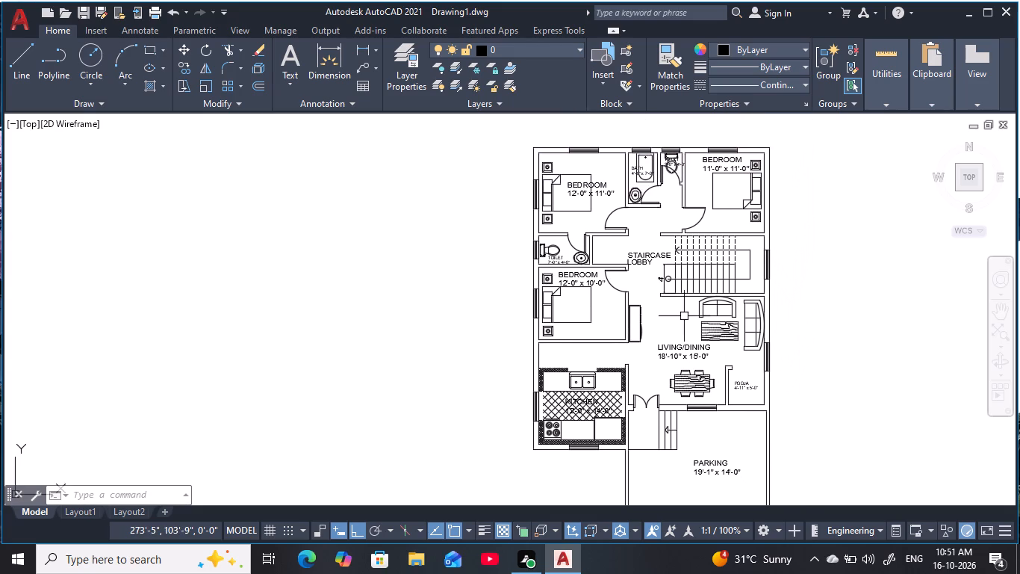
middle_click_drag(690, 333, 688, 324)
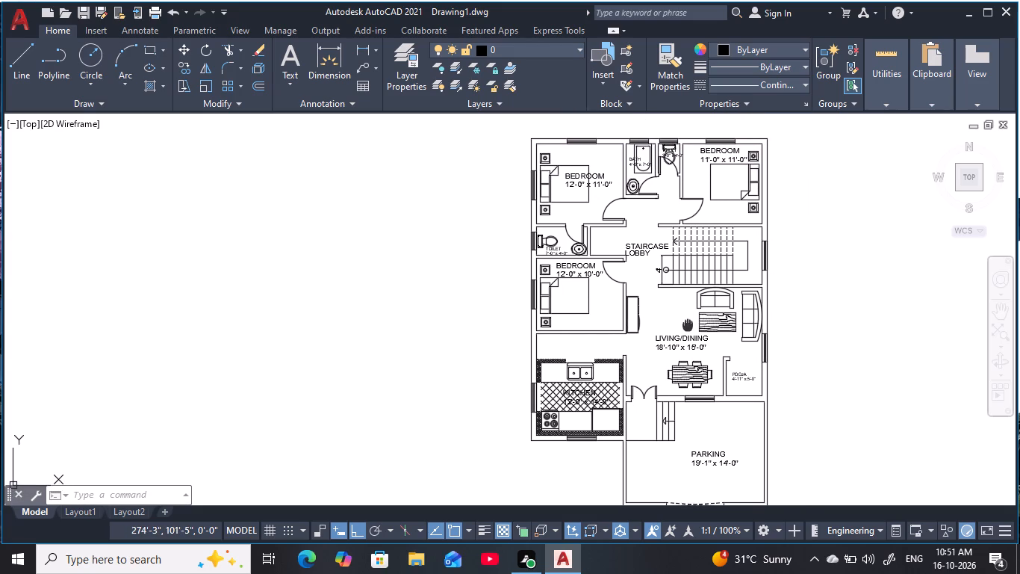
middle_click_drag(688, 324, 688, 319)
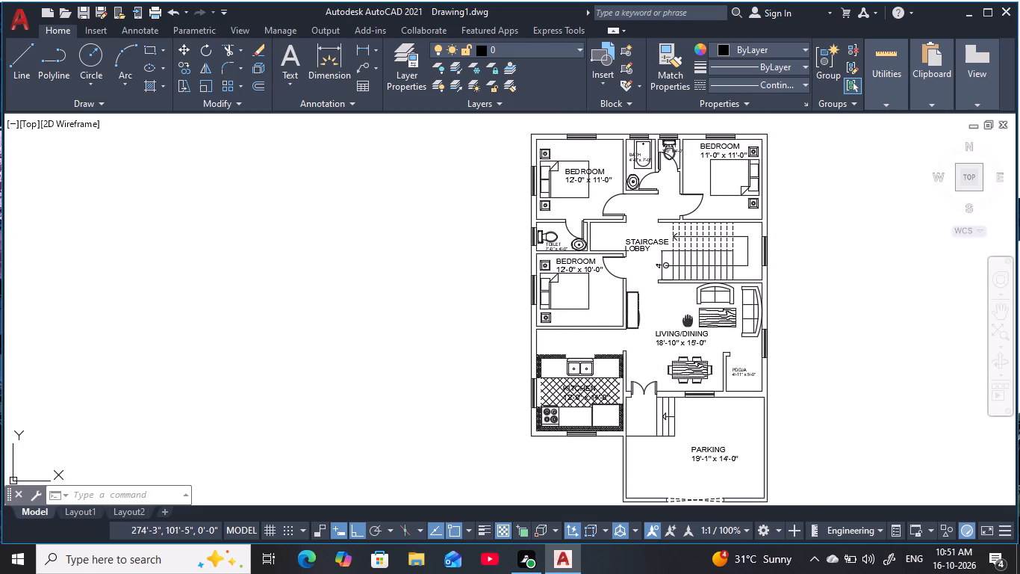
middle_click_drag(688, 319, 636, 220)
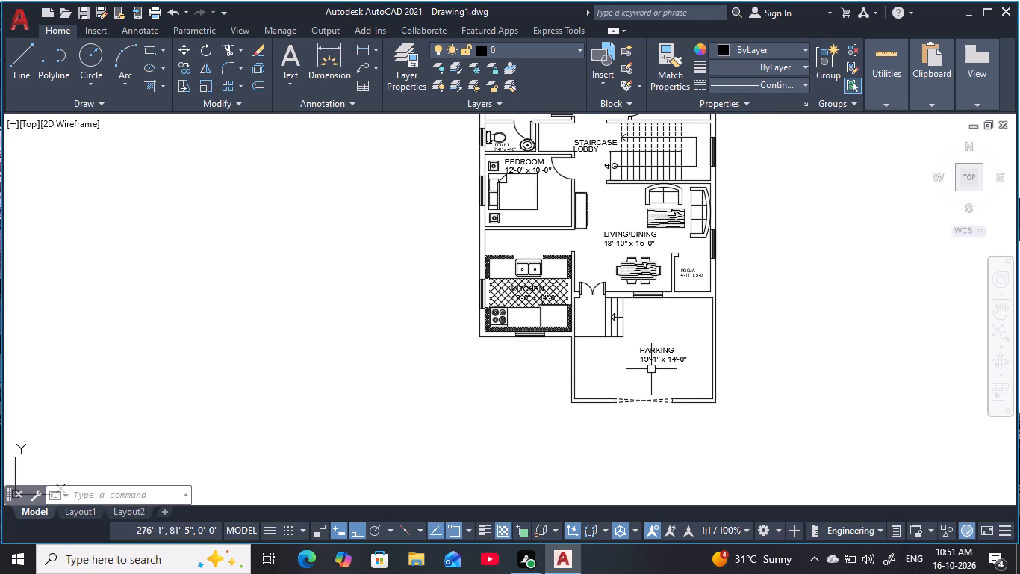
middle_click_drag(621, 377, 632, 430)
middle_click_drag(619, 288, 639, 383)
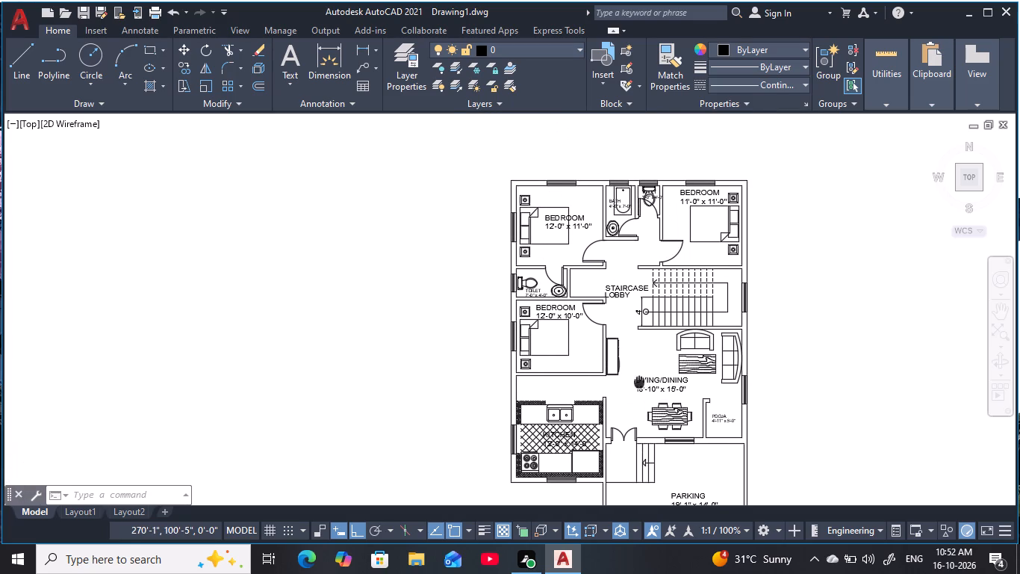
middle_click_drag(639, 383, 624, 385)
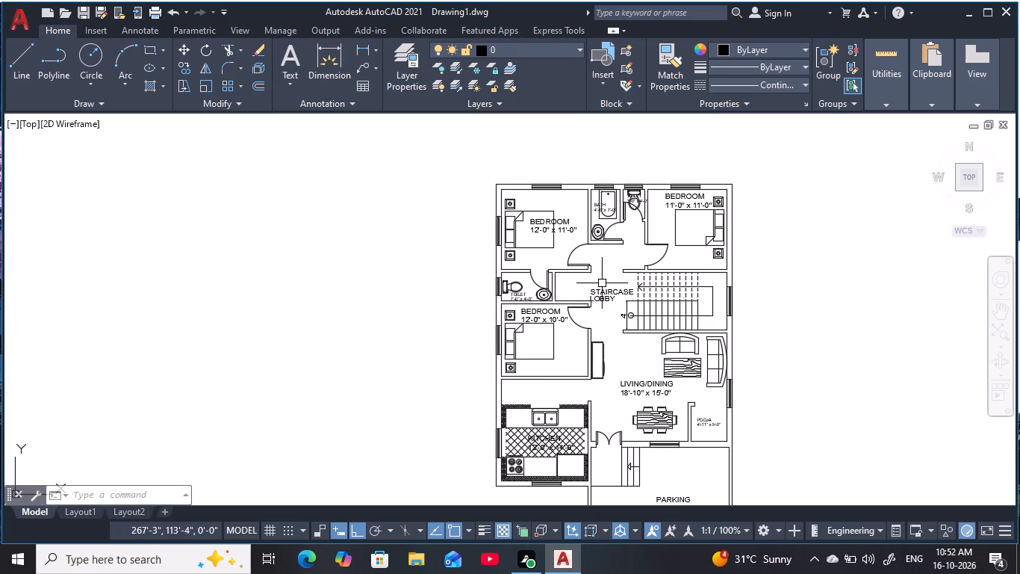
middle_click_drag(653, 379, 663, 312)
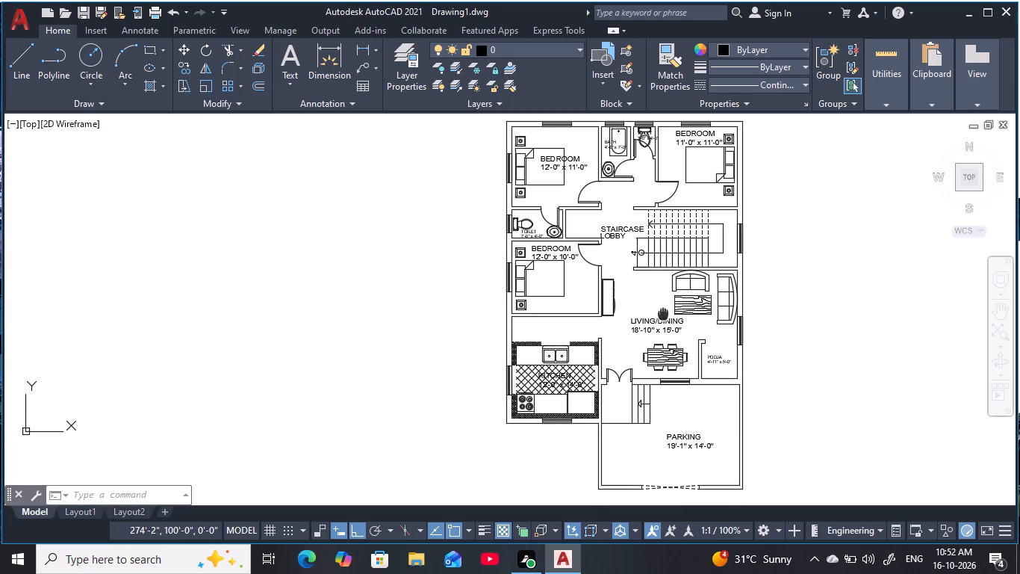
middle_click_drag(663, 312, 664, 291)
Copy the PARKING label to just above the dashed gate opening in the parking area's lower wall.
middle_click_drag(685, 425, 697, 370)
scroll(711, 365, "up", 2)
left_click(712, 357)
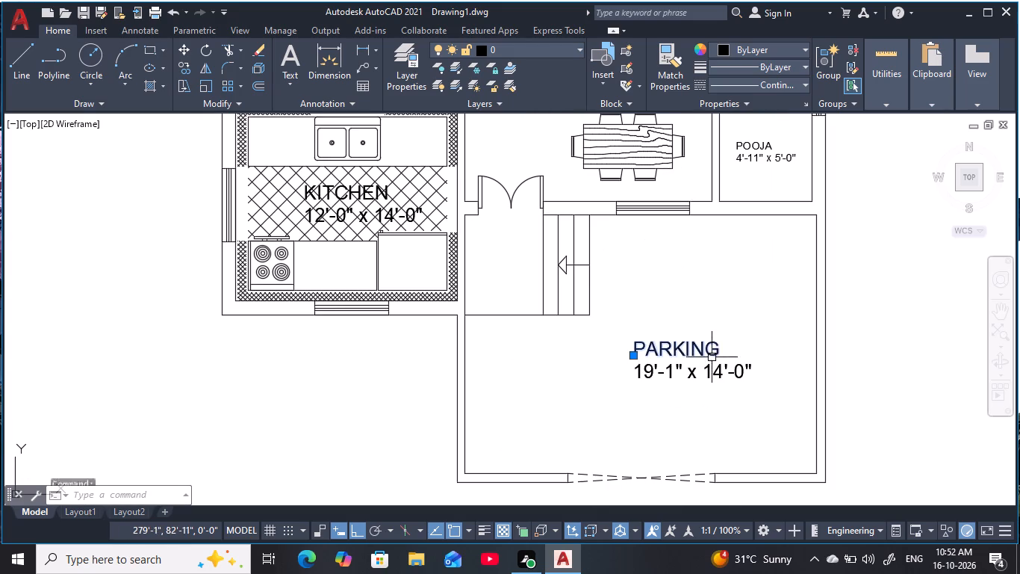
key("c")
type("O")
key("space")
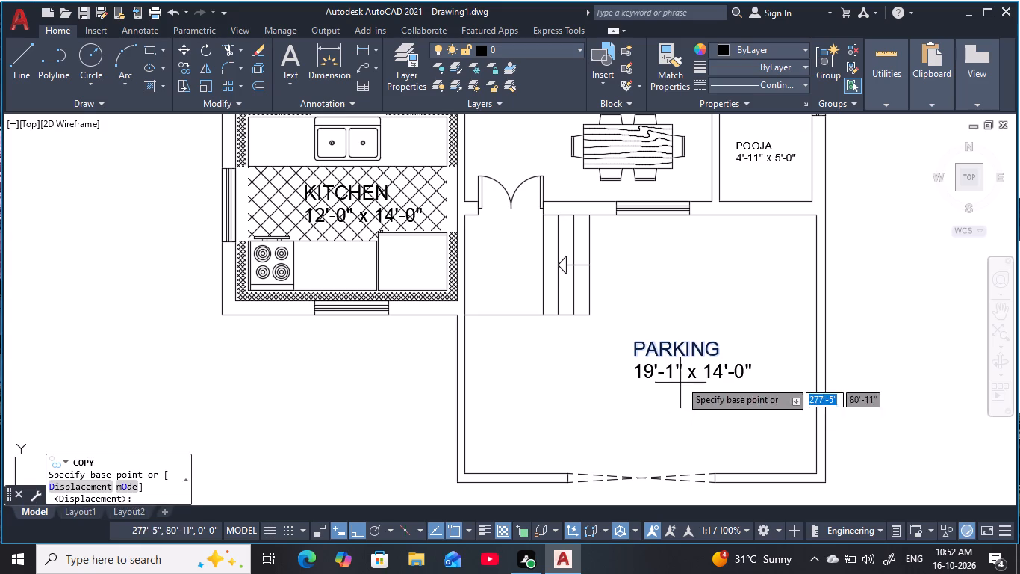
left_click(679, 348)
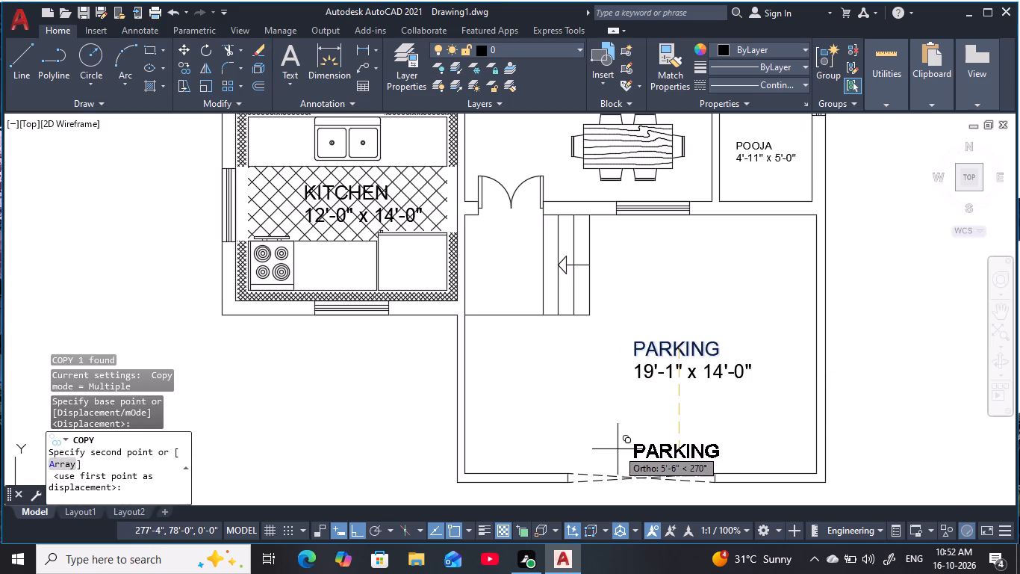
key("F8")
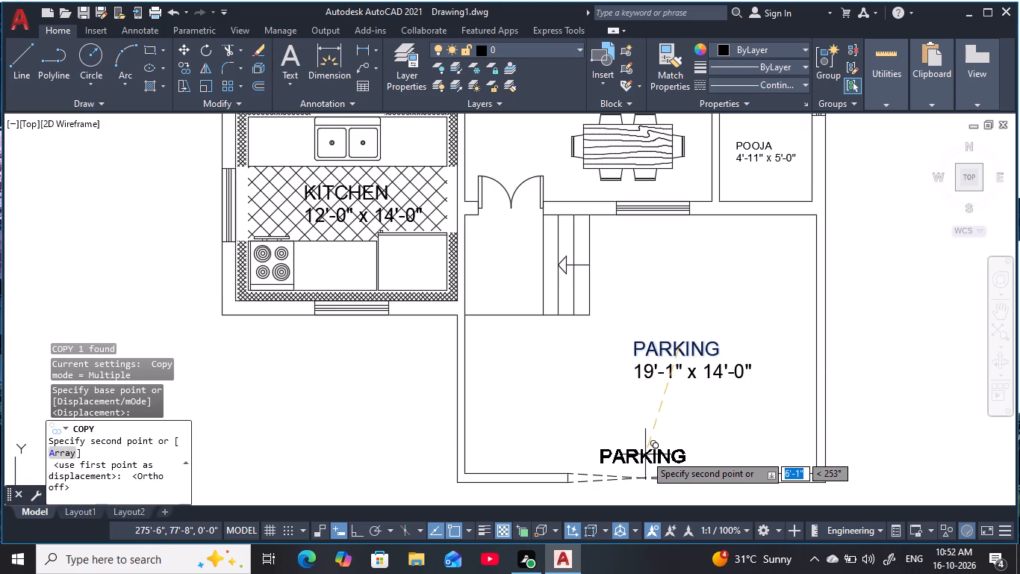
left_click(649, 457)
key("Escape")
key("Escape")
key("Escape")
Change the copied label above the gate opening to GATE.
middle_click_drag(668, 448, 710, 381)
key("Escape")
key("Escape")
key("Escape")
double_click(724, 400)
key("BackSpace")
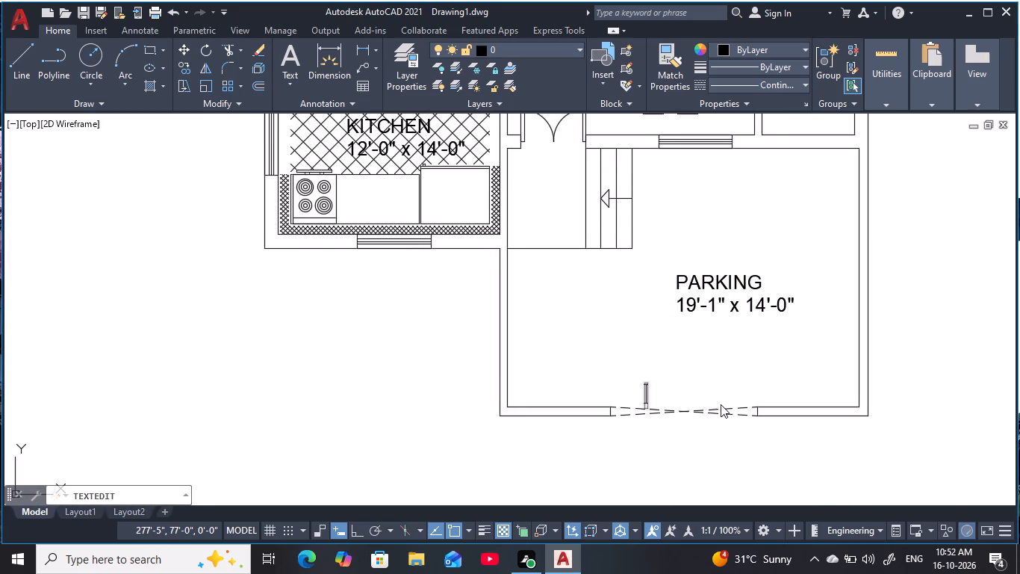
type("GA")
type("TE")
key("Return")
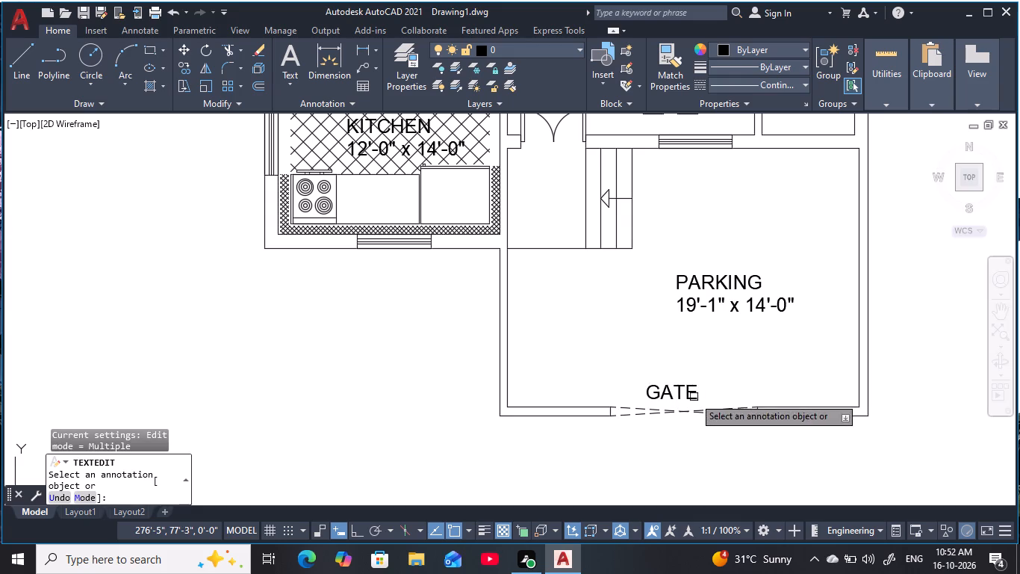
left_click(688, 397)
key("Escape")
key("Escape")
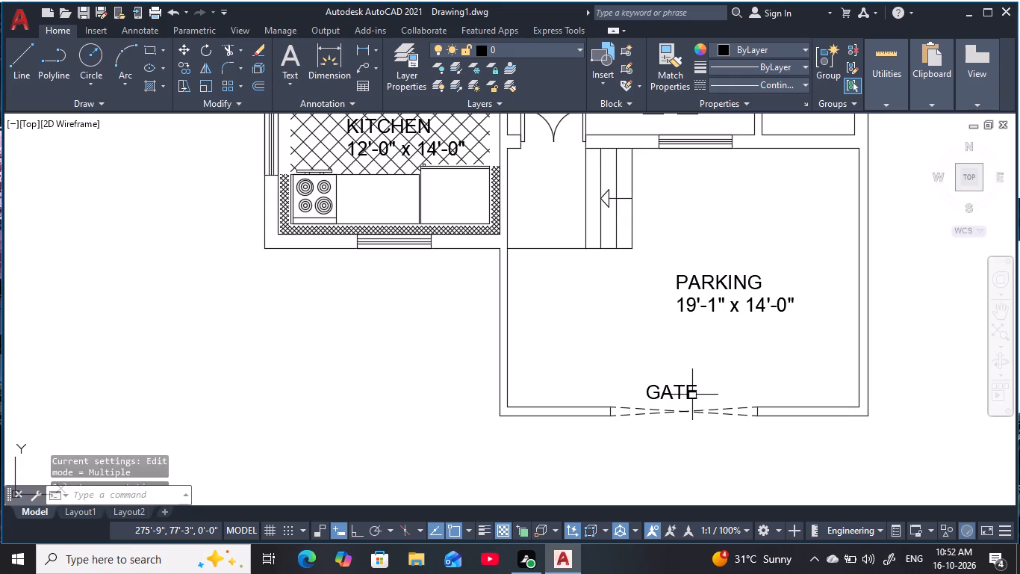
key("Escape")
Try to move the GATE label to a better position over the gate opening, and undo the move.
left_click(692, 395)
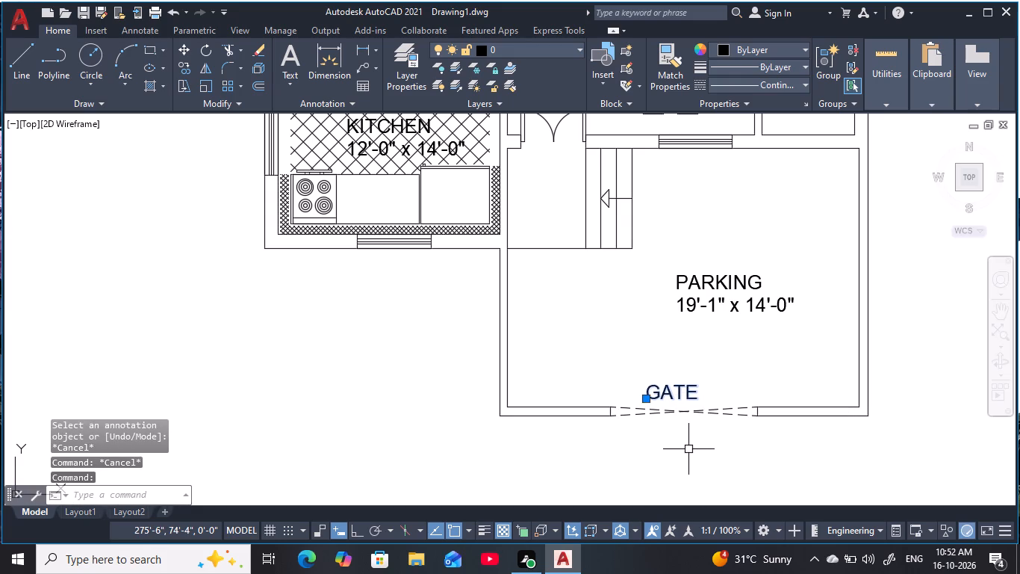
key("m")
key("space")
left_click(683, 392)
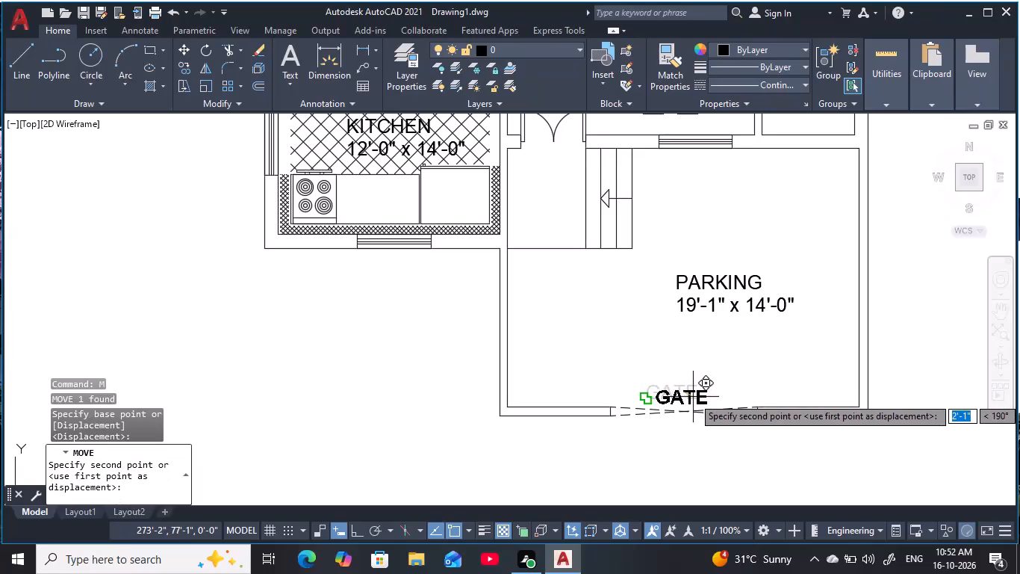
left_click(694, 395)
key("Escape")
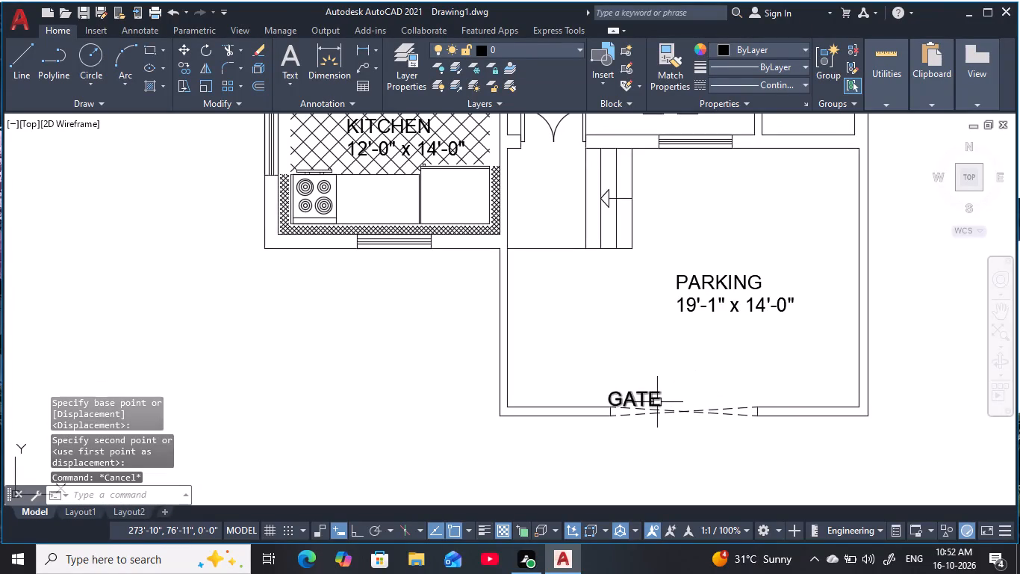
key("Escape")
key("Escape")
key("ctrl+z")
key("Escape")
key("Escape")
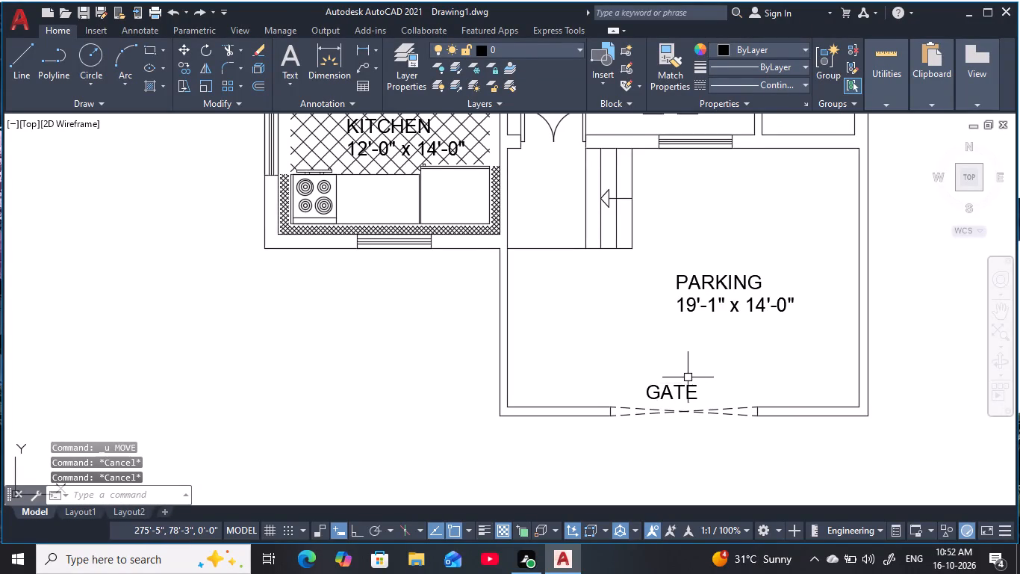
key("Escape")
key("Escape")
Start a linear dimension and set the current linetype to HIDDEN and the current colour to blue 39,118,187.
scroll(690, 373, "down", 2)
middle_click_drag(694, 368, 691, 432)
scroll(689, 408, "down", 1)
middle_click_drag(688, 402, 660, 418)
key("Escape")
key("Escape")
key("Escape")
key("Escape")
key("Escape")
scroll(646, 363, "up", 1)
key("d")
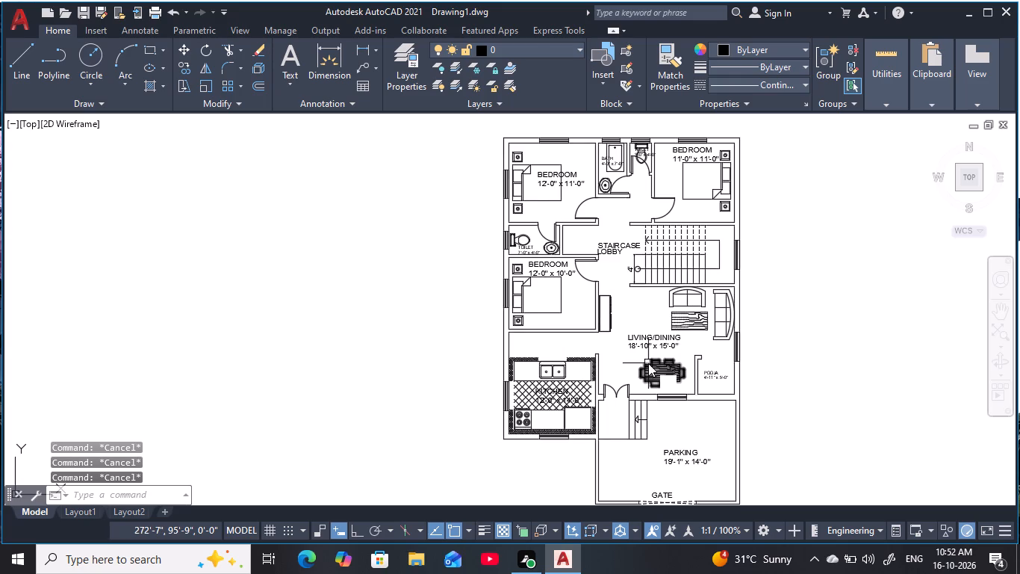
type("LI")
key("space")
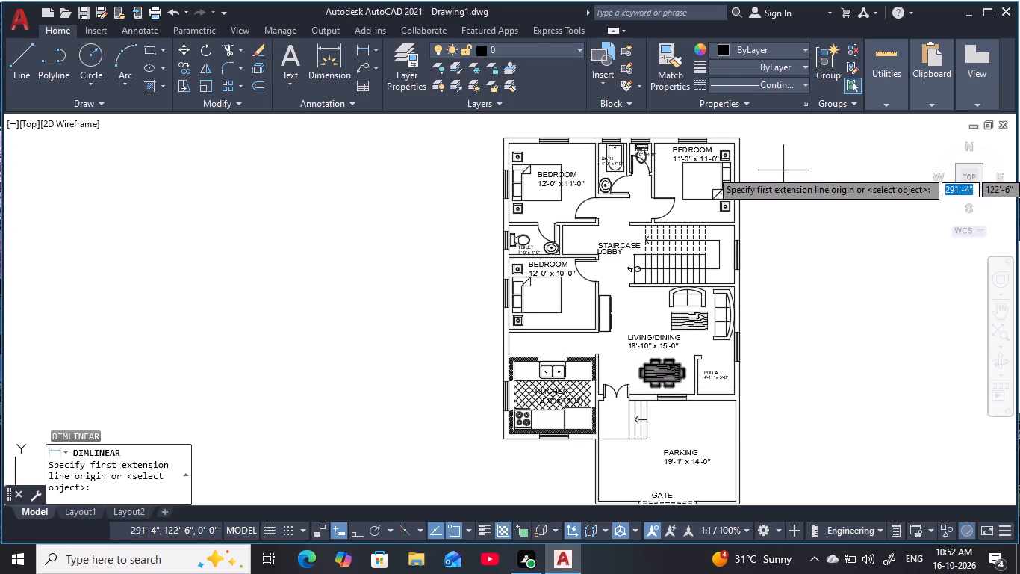
middle_click_drag(788, 177, 785, 215)
left_click(809, 84)
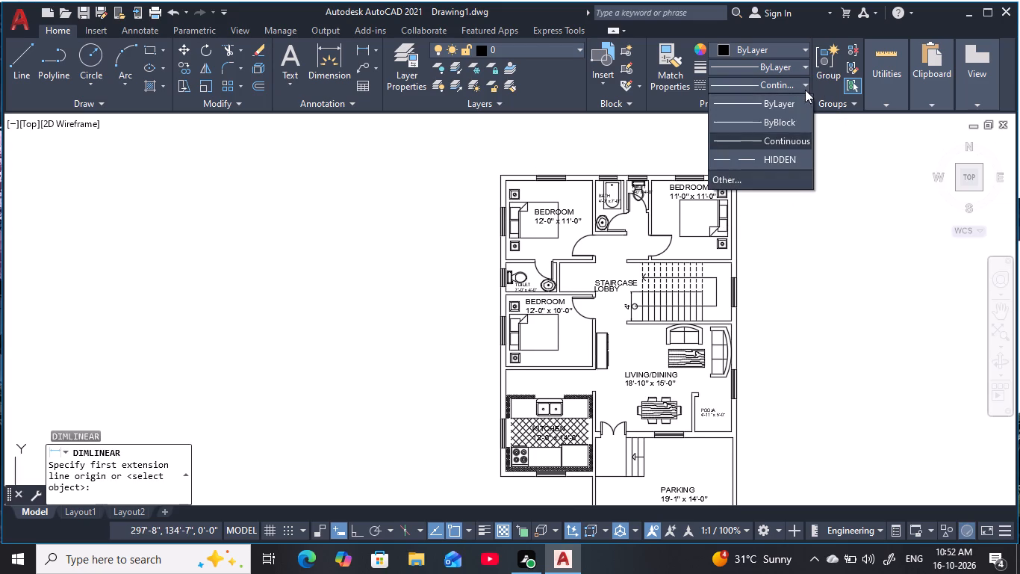
left_click(795, 155)
left_click(772, 42)
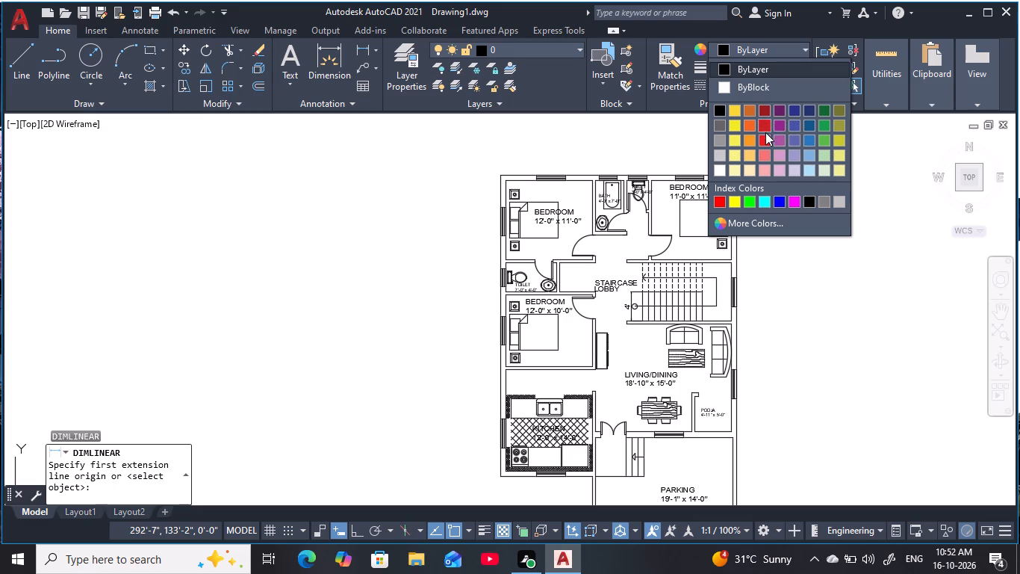
left_click(809, 141)
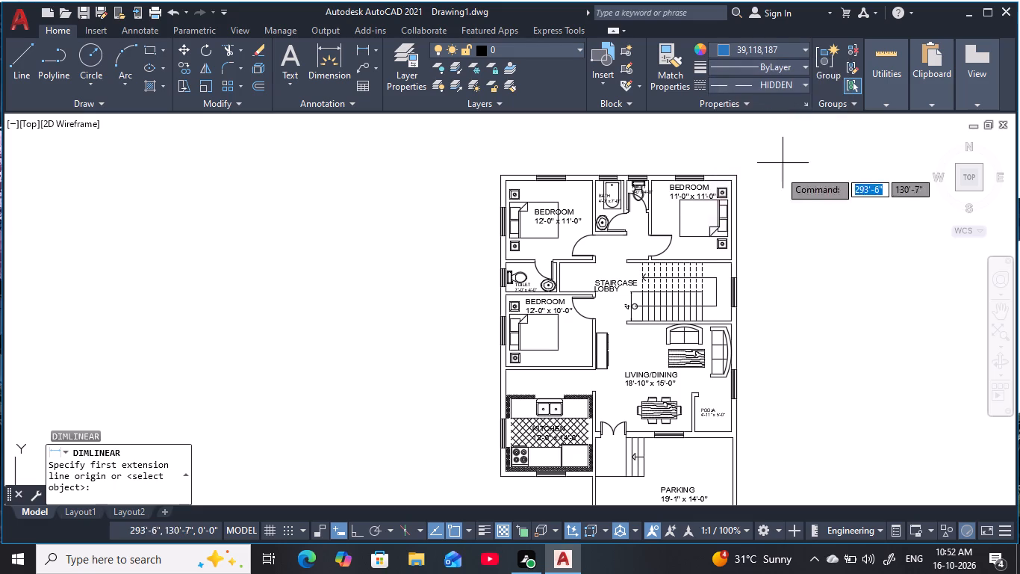
Dimension the plan's overall length from the upper-right bedroom's outer corner to the parking area's lower-right outer corner, placed outside the right-hand wall.
middle_click_drag(803, 247, 805, 234)
scroll(750, 165, "up", 3)
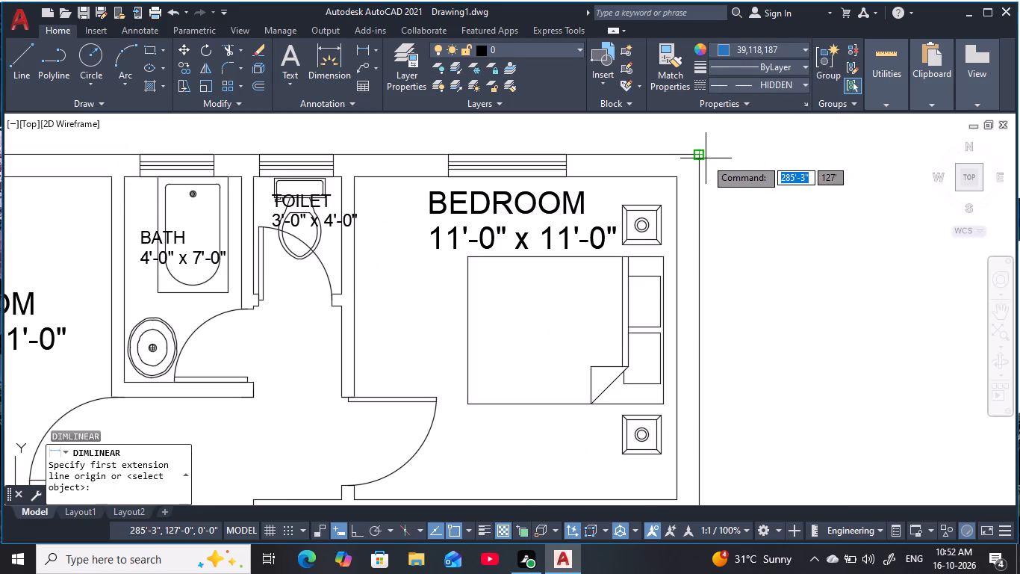
left_click(703, 155)
middle_click_drag(797, 297, 802, 205)
scroll(802, 201, "down", 5)
middle_click_drag(838, 345, 814, 294)
scroll(774, 288, "up", 4)
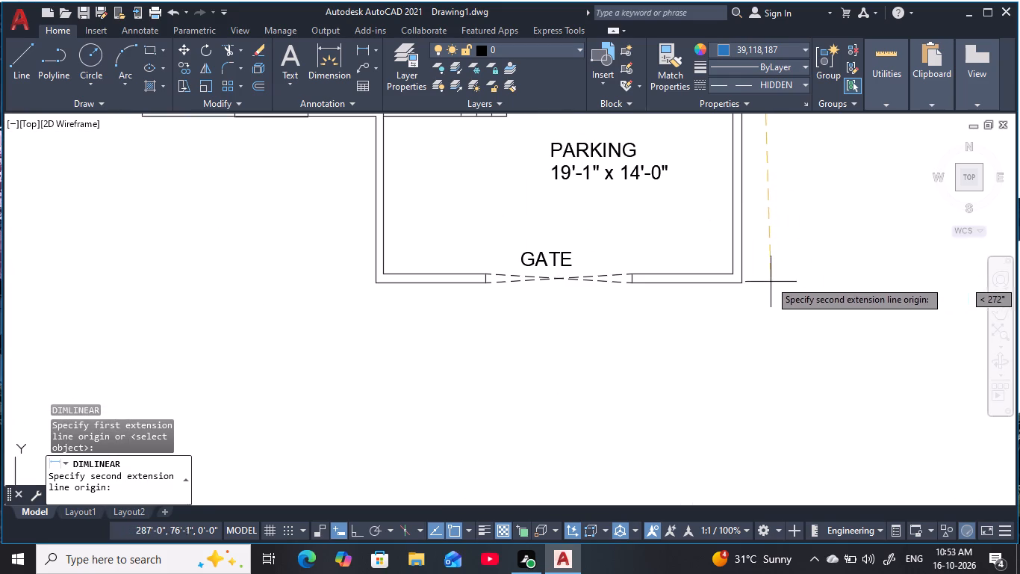
left_click(743, 285)
middle_click_drag(773, 234, 764, 409)
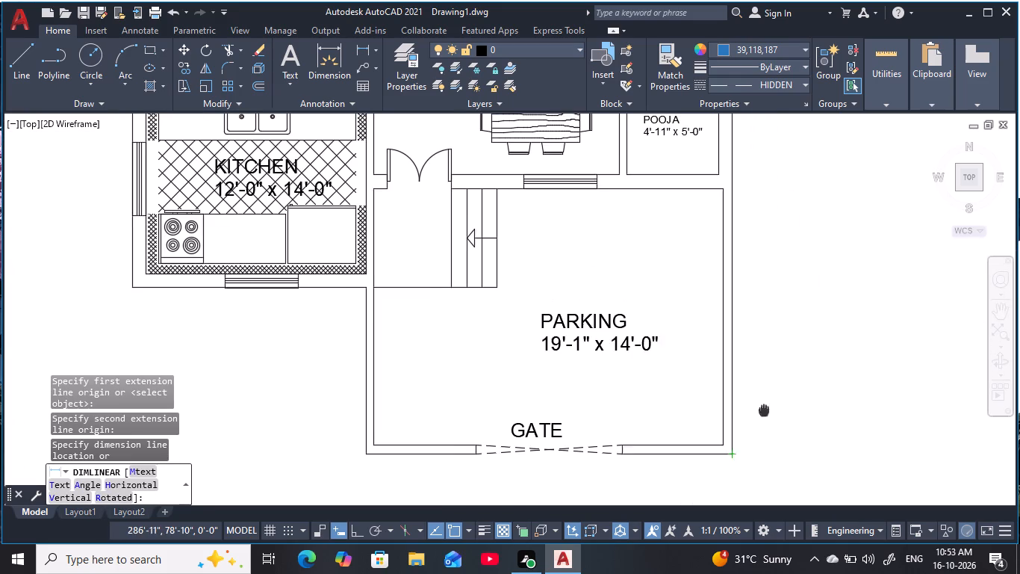
left_click(783, 345)
Dimension the plan's overall width between the two outer corners of the upper wall, placing the dimension line just above the bedrooms.
scroll(809, 252, "down", 2)
middle_click_drag(806, 253, 789, 413)
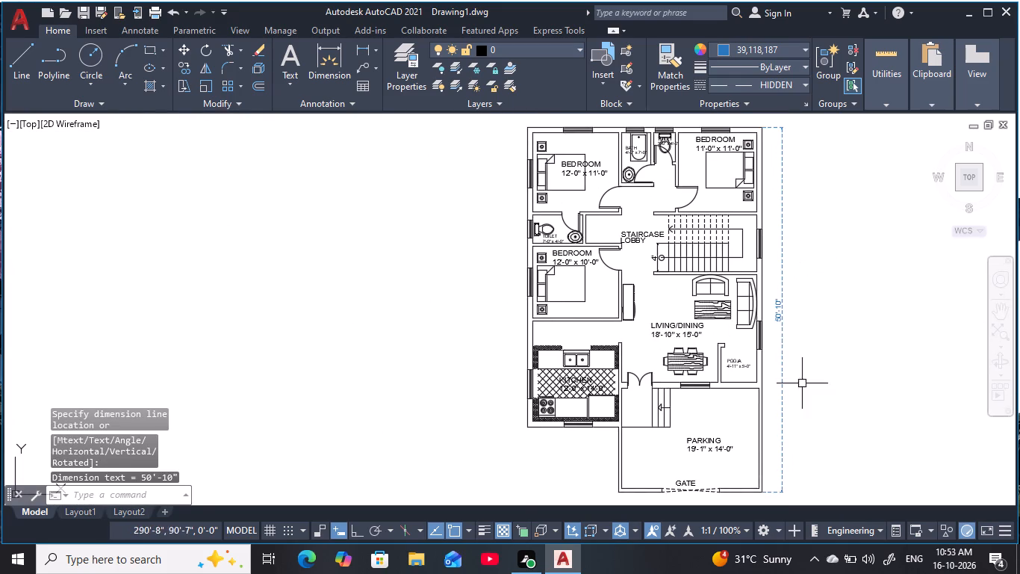
scroll(775, 247, "up", 2)
middle_click_drag(776, 250, 822, 321)
scroll(855, 347, "down", 1)
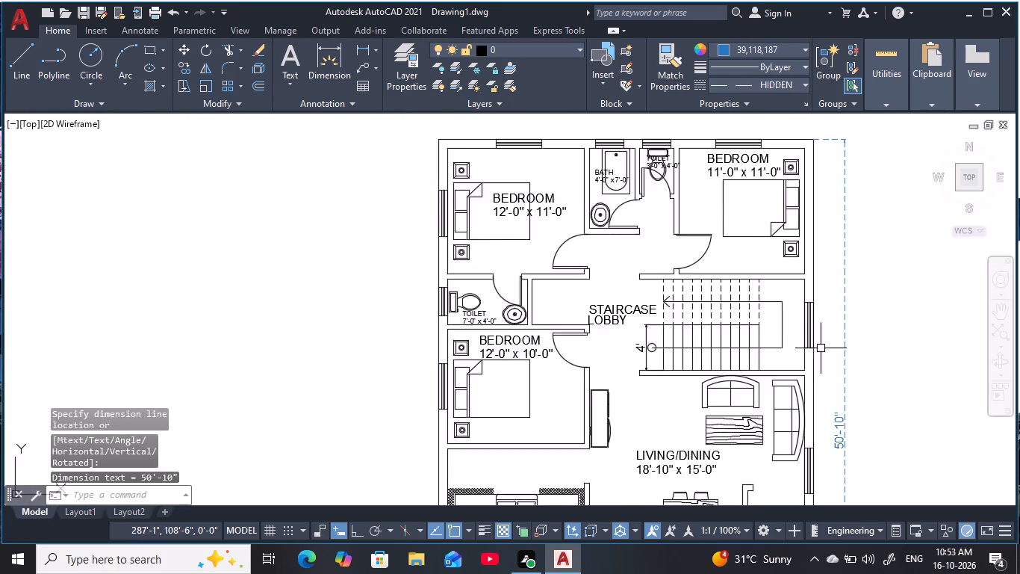
scroll(821, 348, "down", 1)
key("space")
scroll(623, 226, "up", 3)
left_click(381, 163)
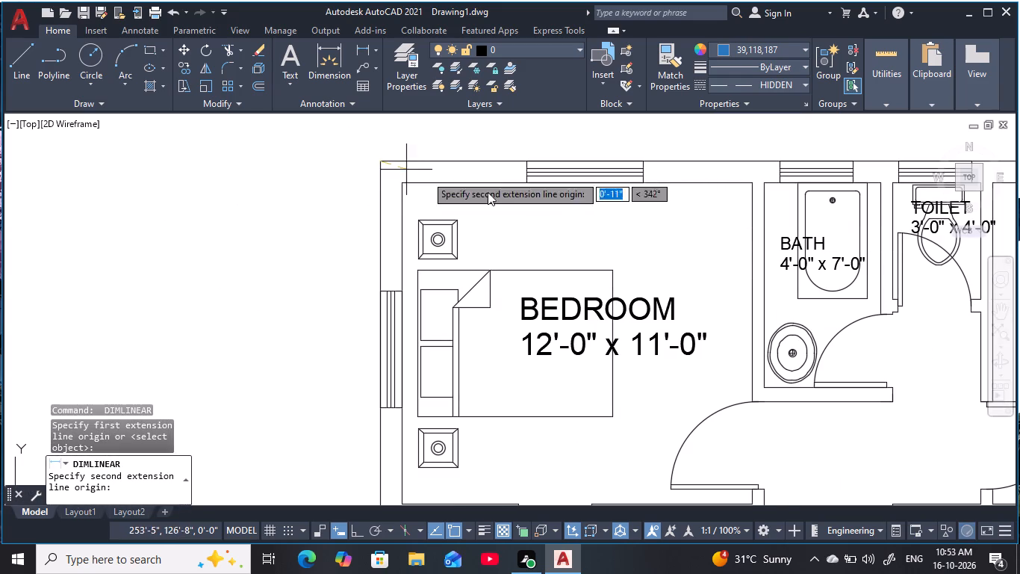
middle_click_drag(590, 229, 261, 339)
scroll(789, 322, "down", 2)
middle_click_drag(843, 321, 712, 318)
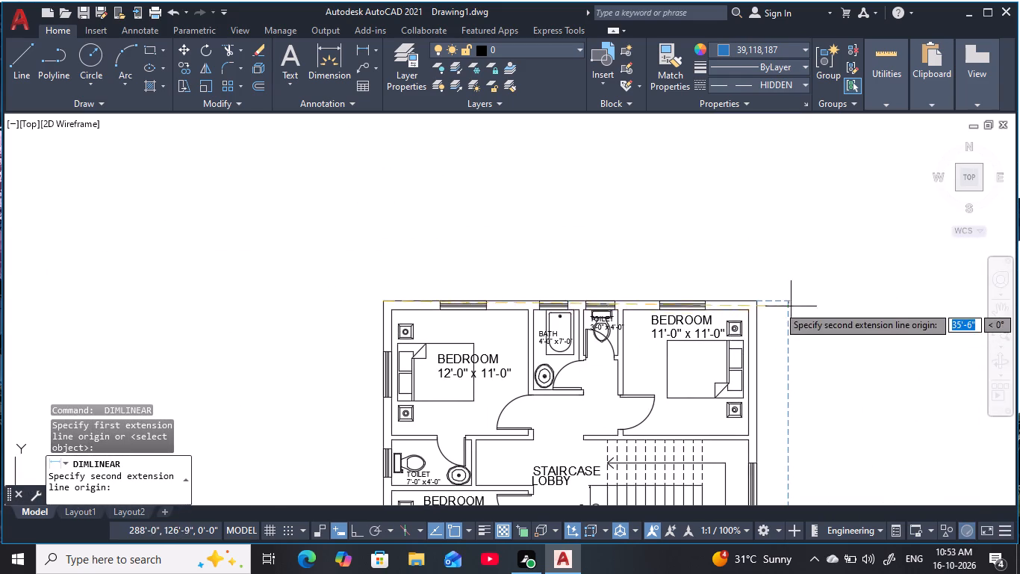
scroll(756, 298, "up", 4)
left_click(759, 309)
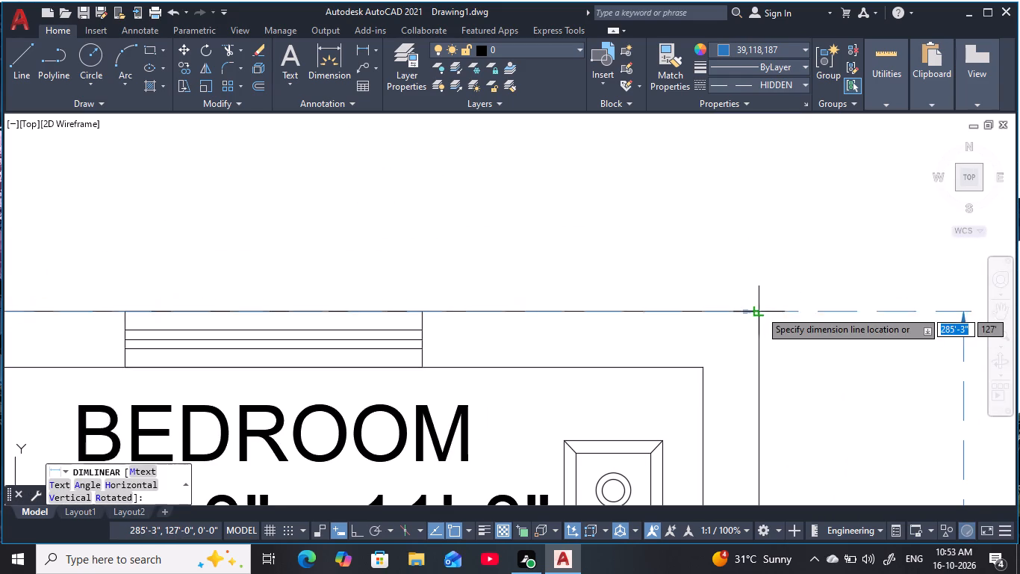
left_click(762, 241)
scroll(671, 292, "down", 2)
middle_click_drag(671, 292, 901, 258)
scroll(828, 309, "down", 2)
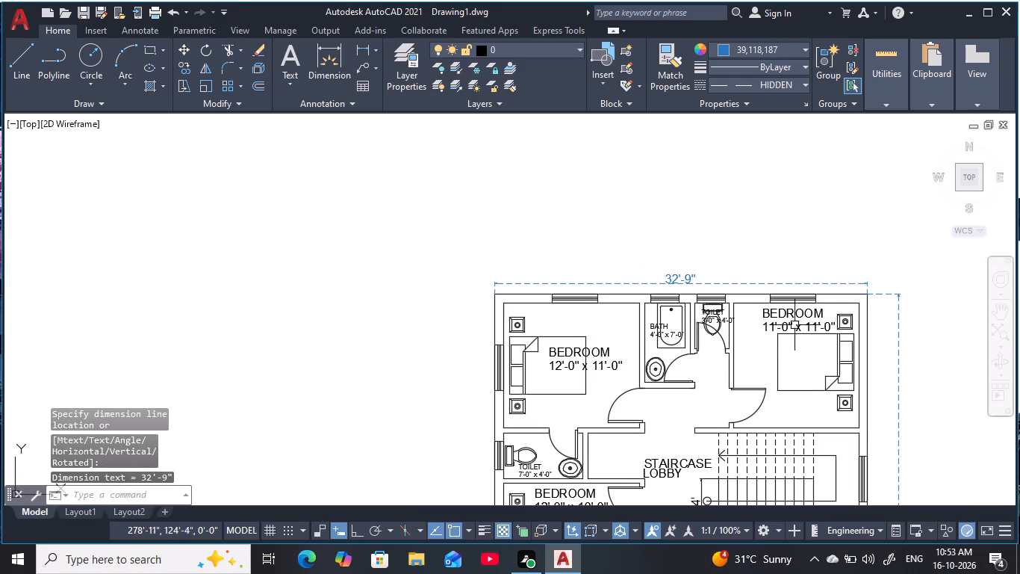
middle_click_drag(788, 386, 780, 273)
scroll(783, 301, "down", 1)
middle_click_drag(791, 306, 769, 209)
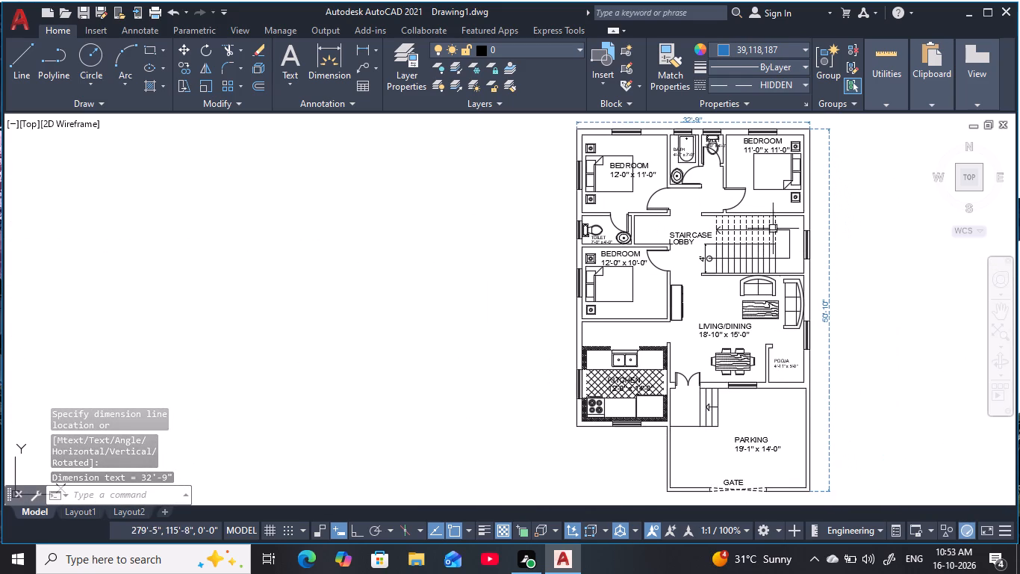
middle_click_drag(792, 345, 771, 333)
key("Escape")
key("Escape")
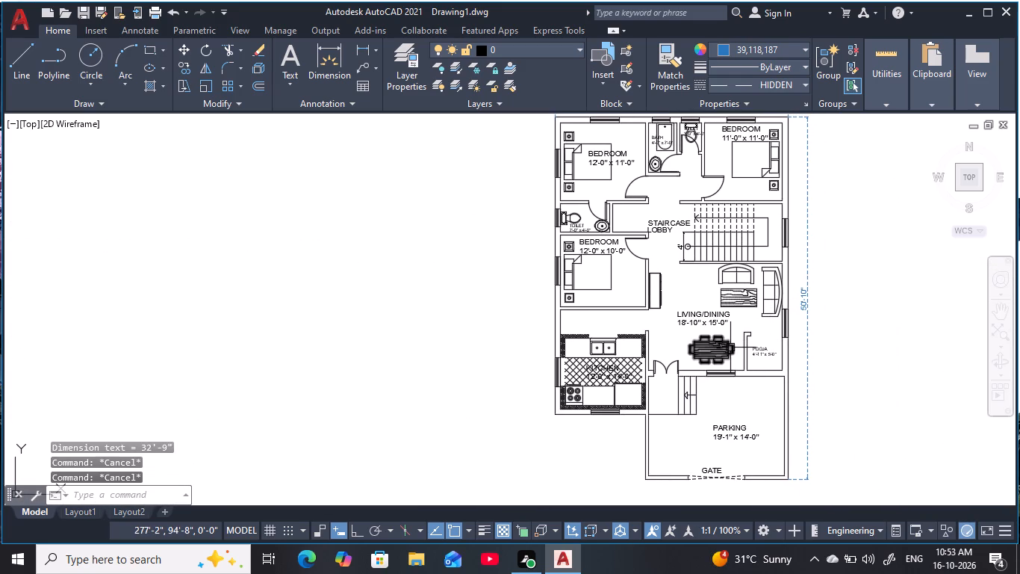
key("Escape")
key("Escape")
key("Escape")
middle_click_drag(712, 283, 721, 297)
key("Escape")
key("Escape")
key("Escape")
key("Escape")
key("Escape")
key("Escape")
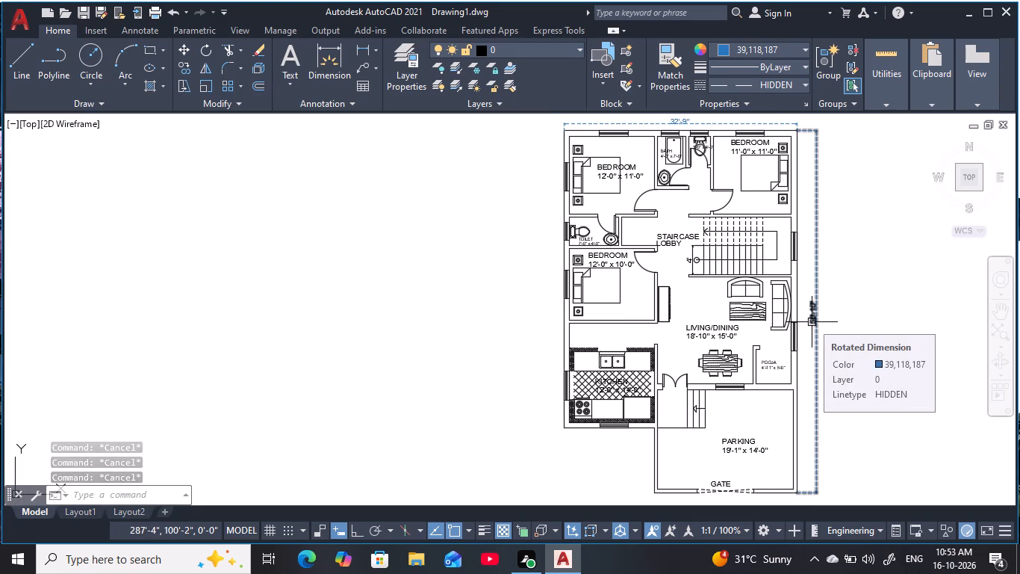
Query the drawing's log file name with LOGFILENAME.
type("LOG")
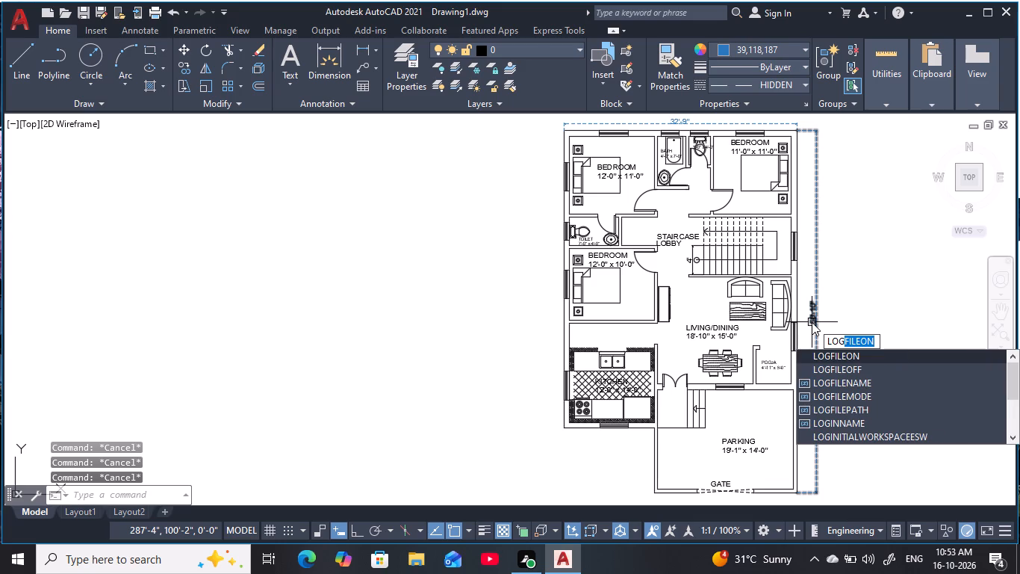
left_click(836, 378)
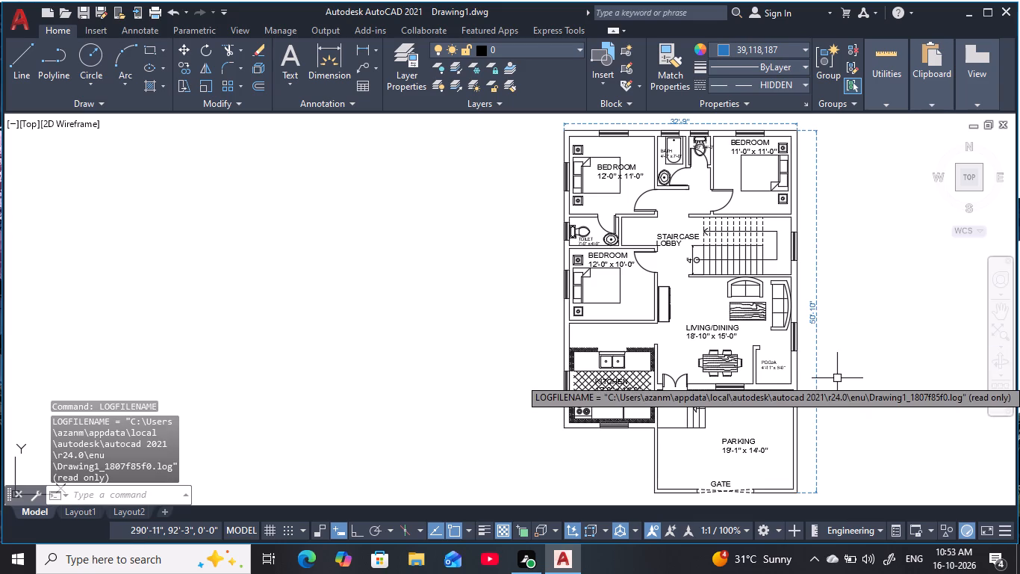
key("Return")
key("Escape")
key("Escape")
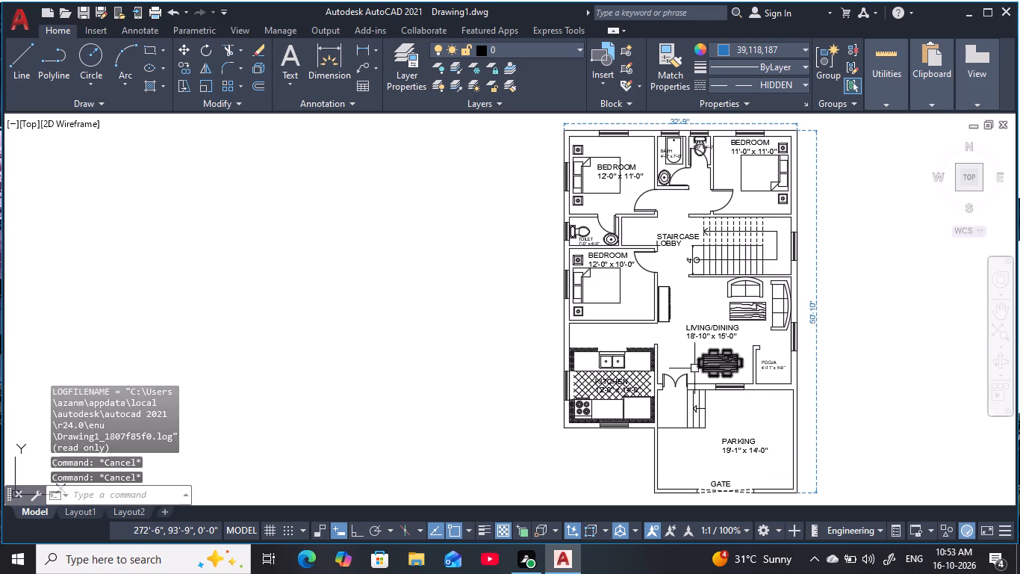
key("Escape")
key("Escape")
key("Escape")
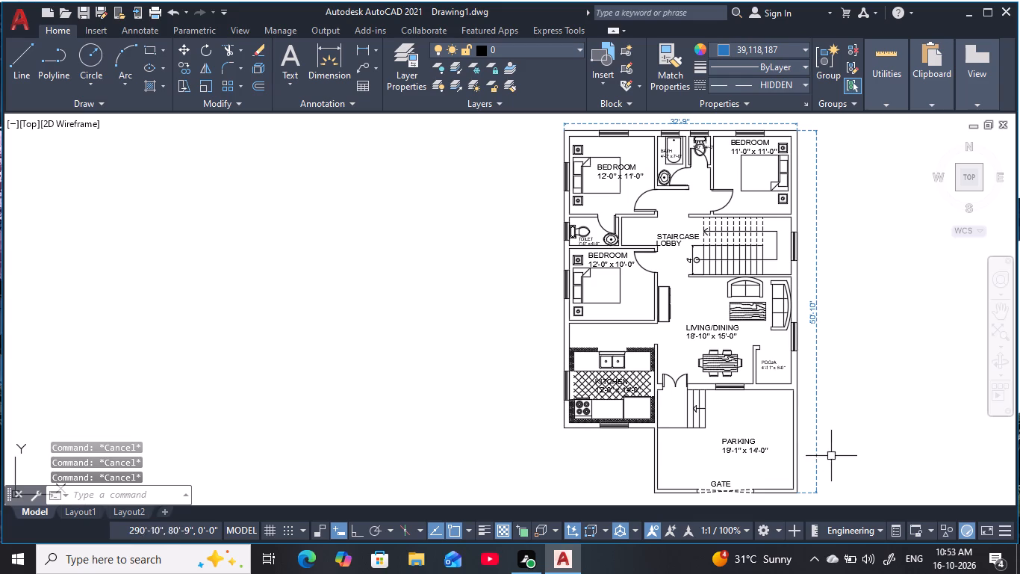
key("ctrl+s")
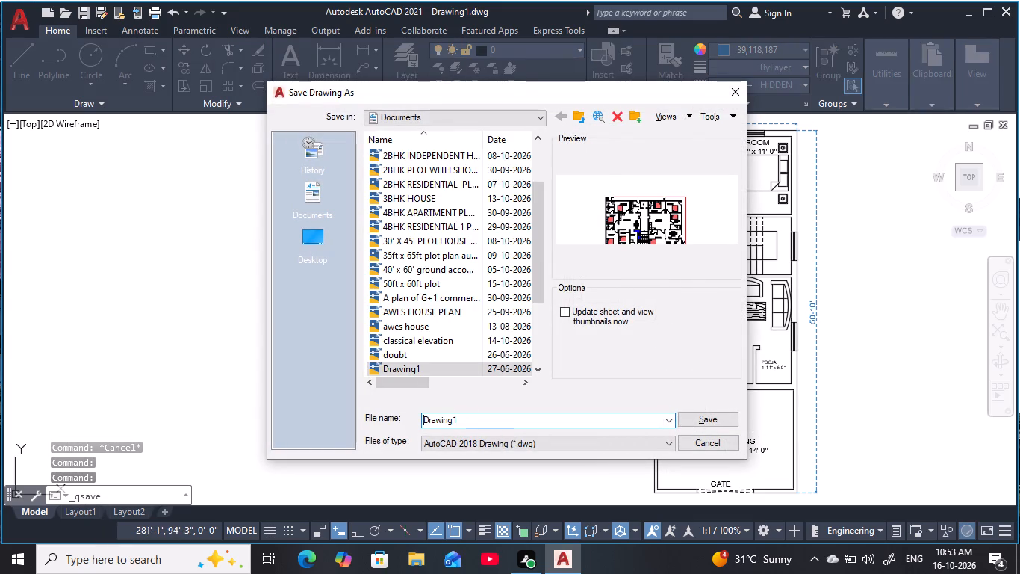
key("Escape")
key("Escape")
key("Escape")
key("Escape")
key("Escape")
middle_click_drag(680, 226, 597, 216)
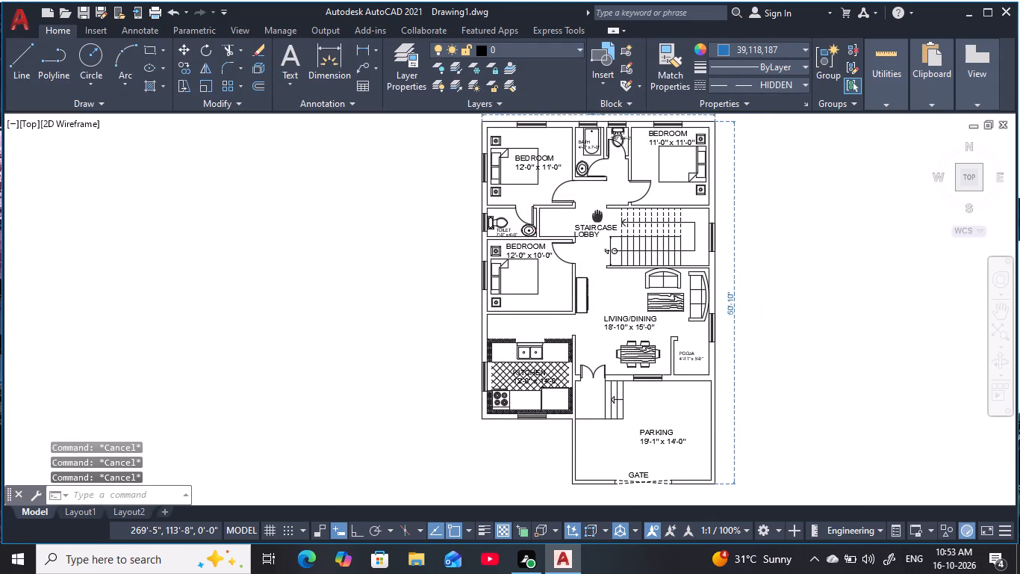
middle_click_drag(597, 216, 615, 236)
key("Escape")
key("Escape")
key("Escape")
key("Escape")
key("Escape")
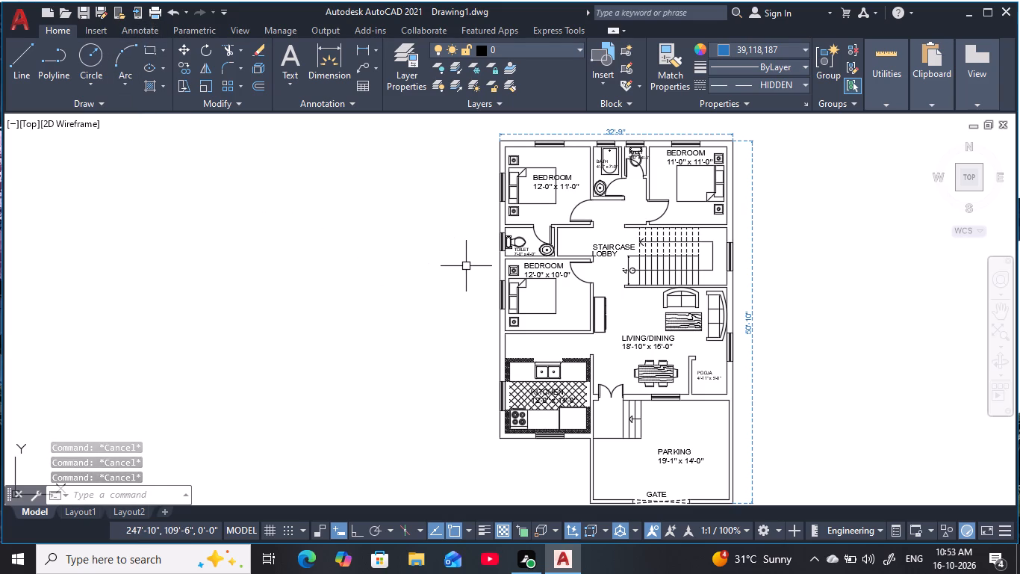
Turn off log file recording with LOGFILEOFF.
type("LO")
key("g")
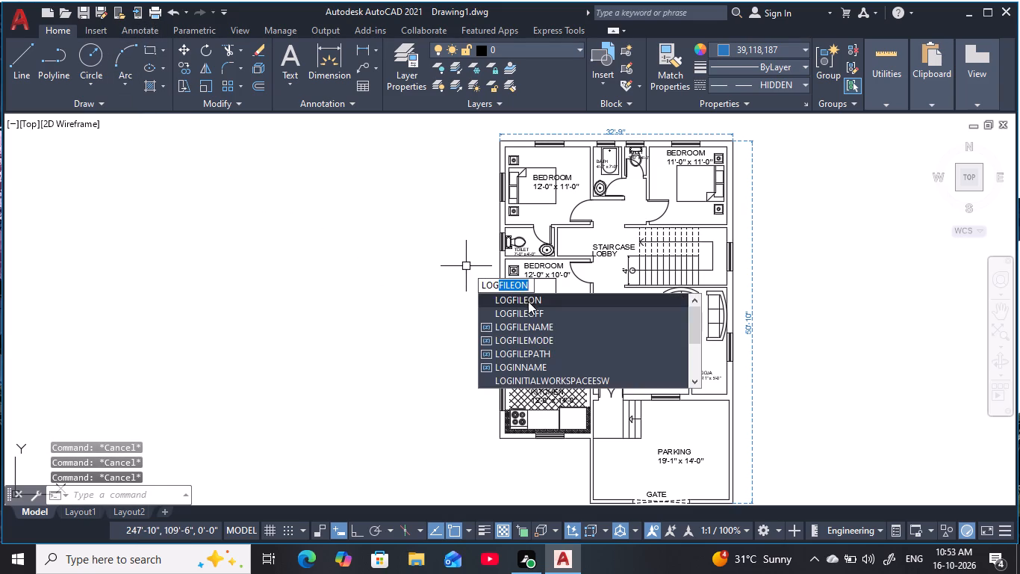
left_click(534, 312)
key("Escape")
key("Escape")
key("Escape")
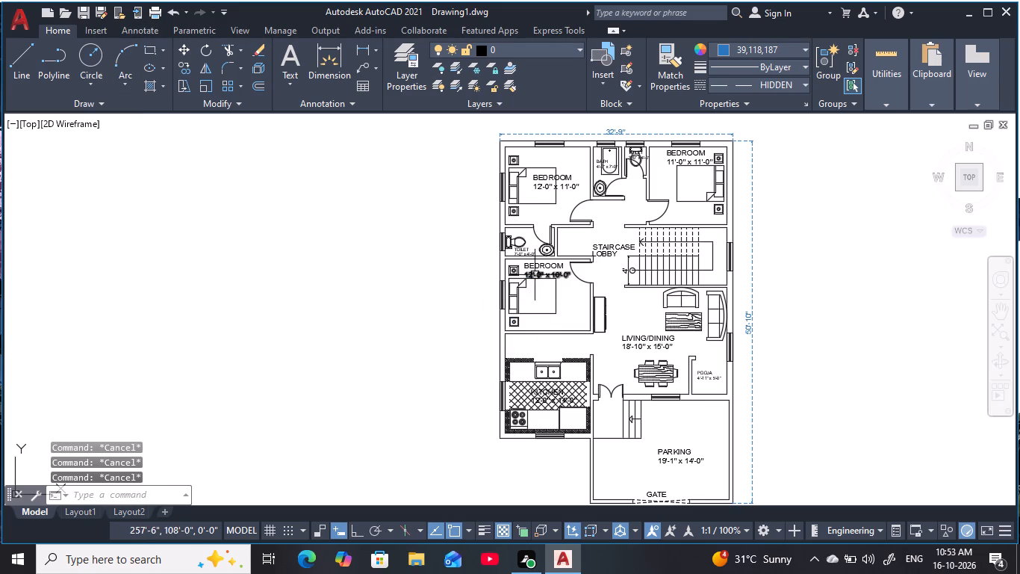
key("Escape")
key("Escape")
key("Escape")
key("Escape")
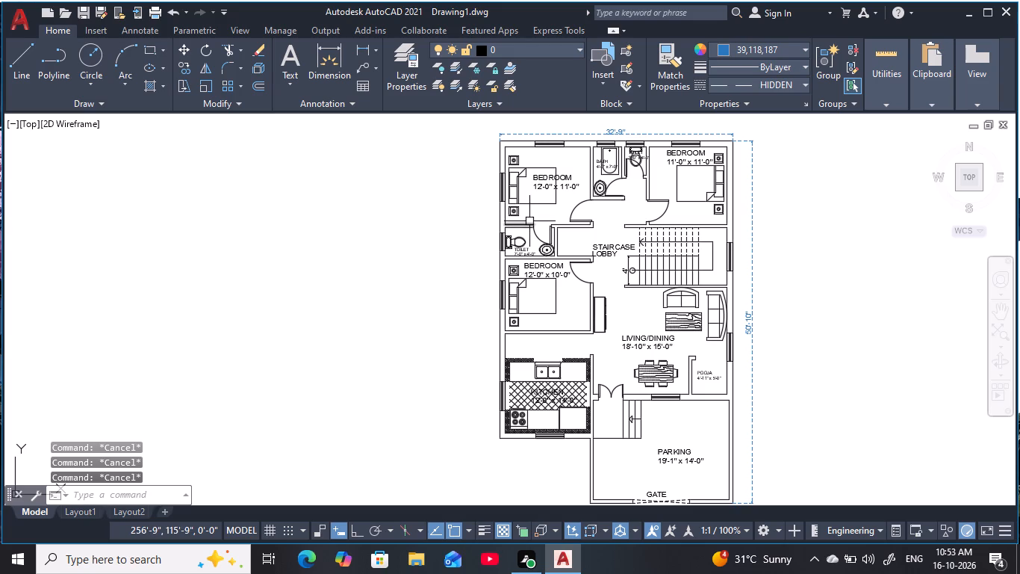
Save the drawing in the Documents folder as 3BHK ARCHITECTURAL PLAN.
key("ctrl+s")
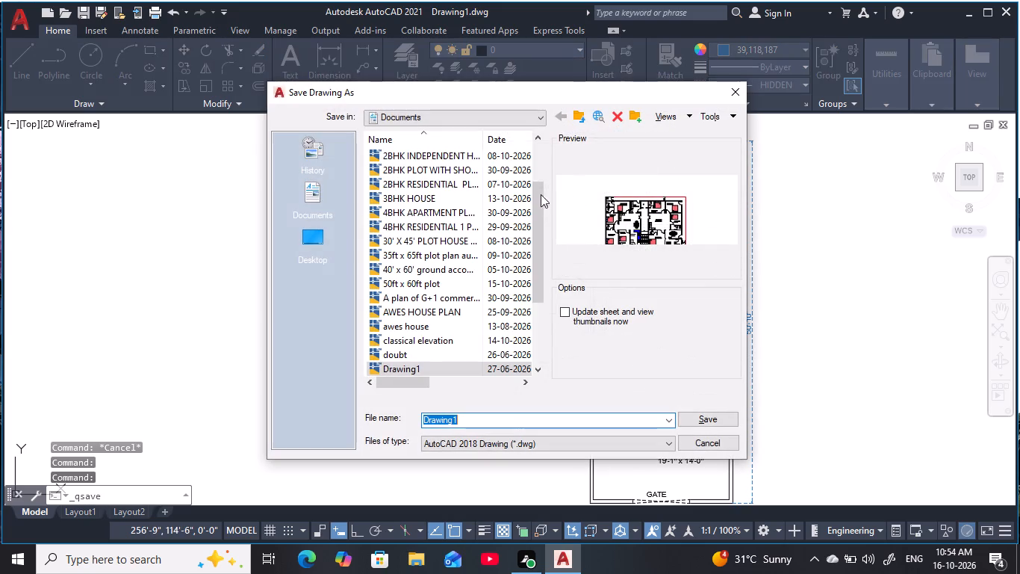
key("BackSpace")
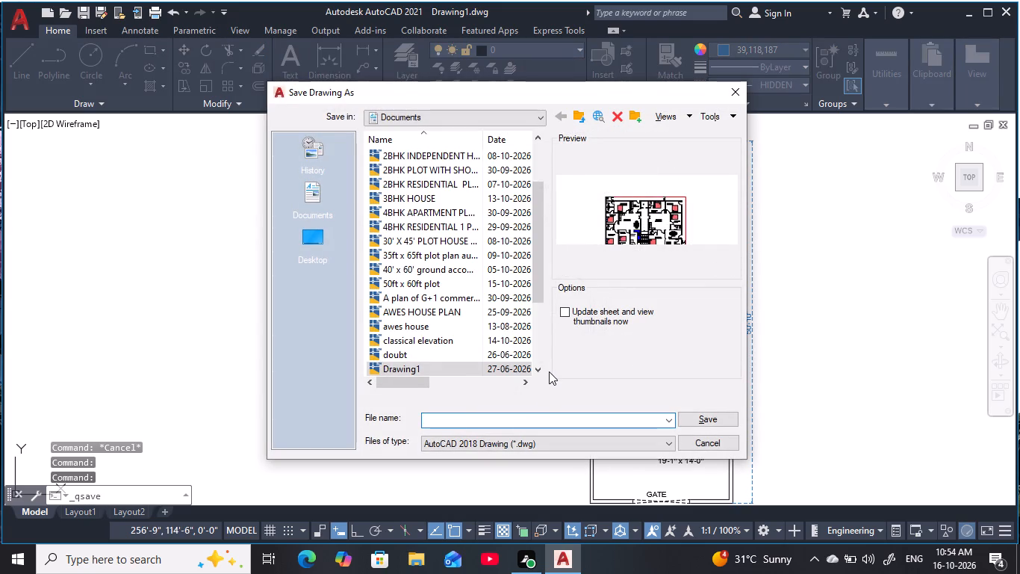
type("3BHK")
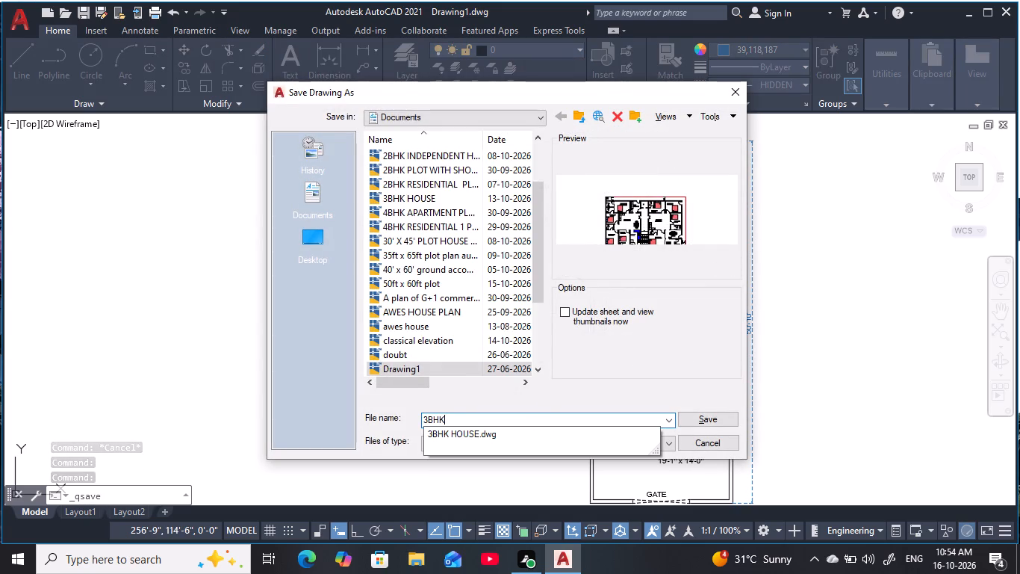
key("space")
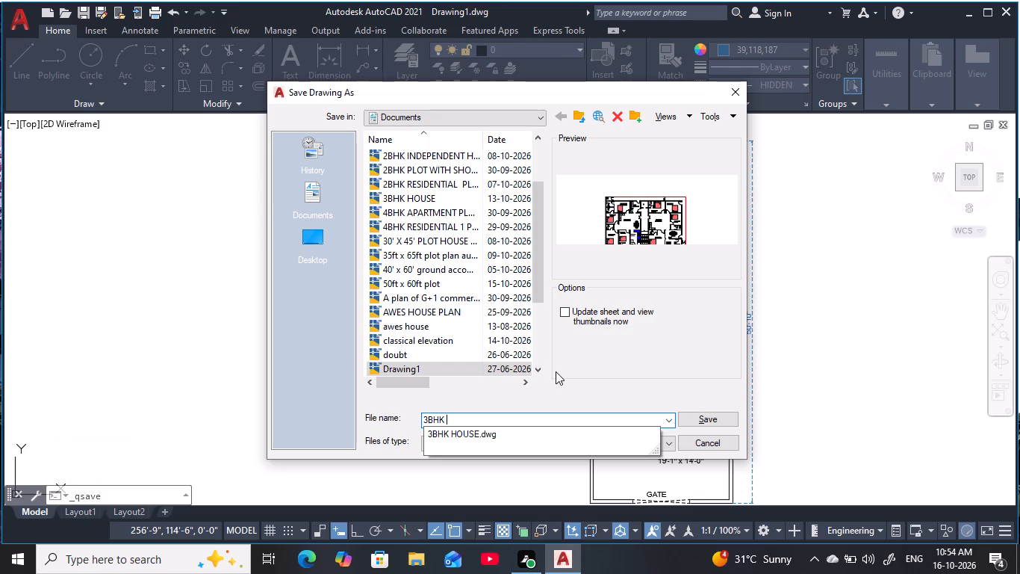
key("space")
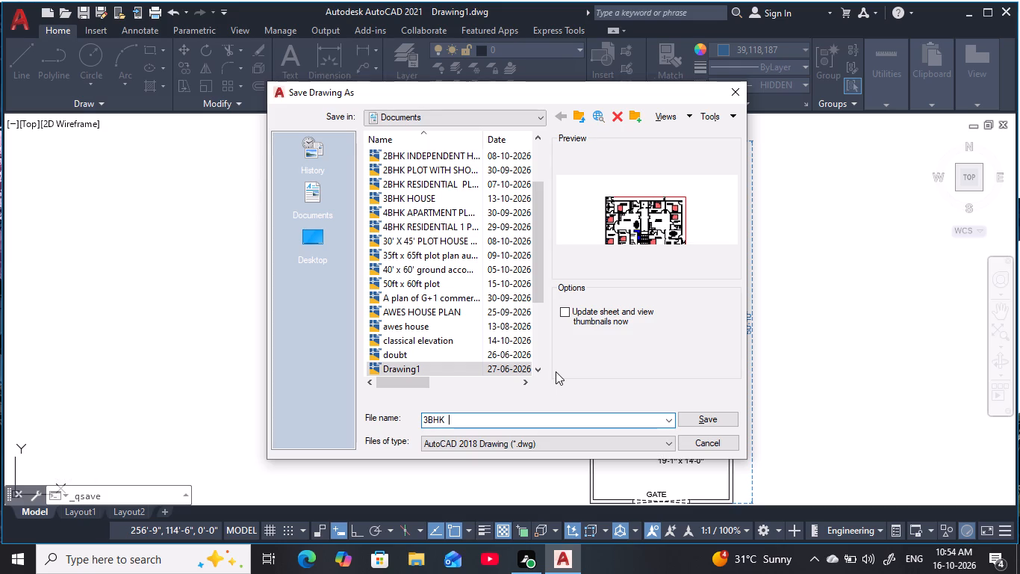
key("BackSpace")
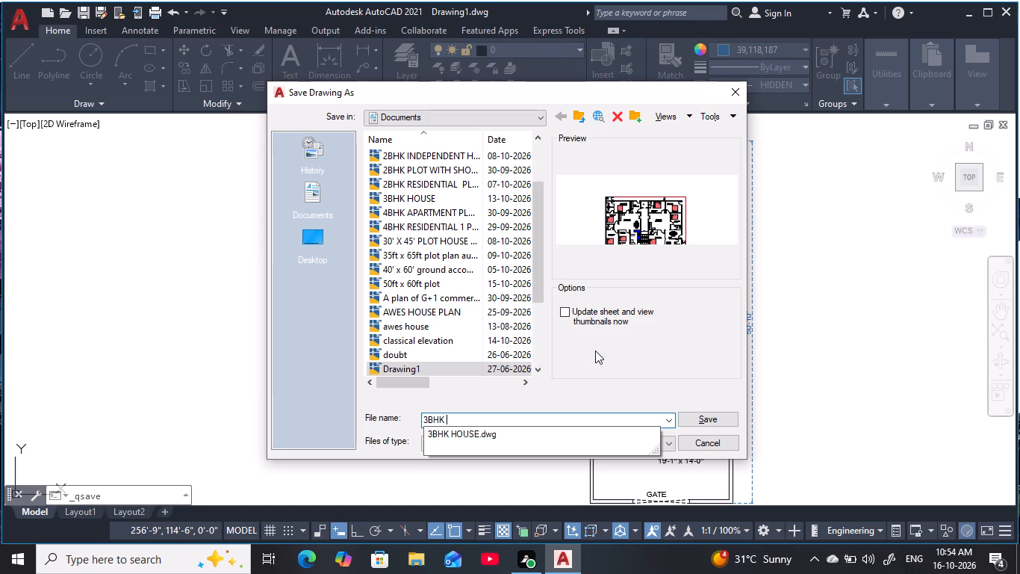
key("a")
key("r")
type("CH")
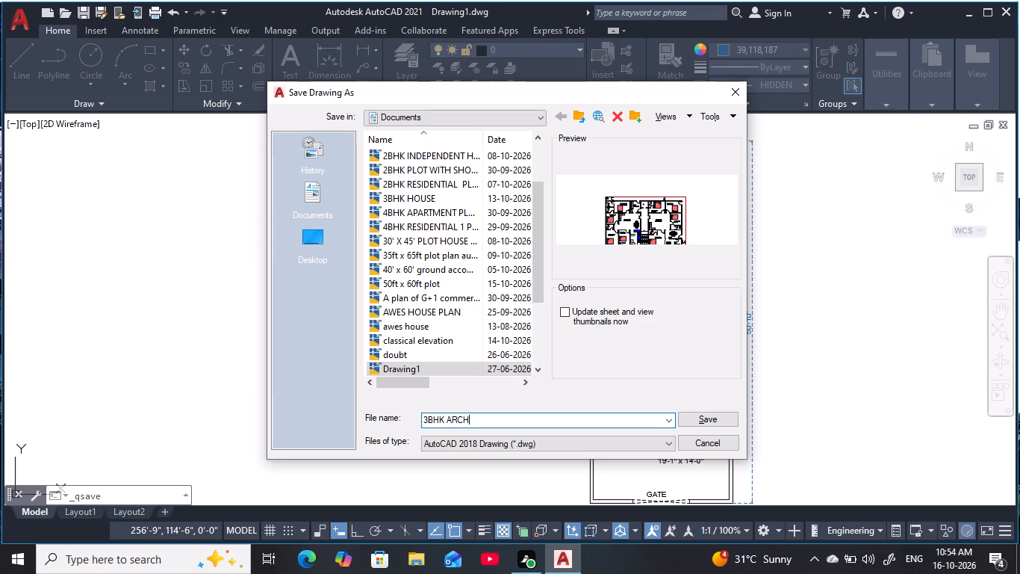
type("ITECTUR")
key("a")
type("L PL")
type("AN")
left_click(700, 418)
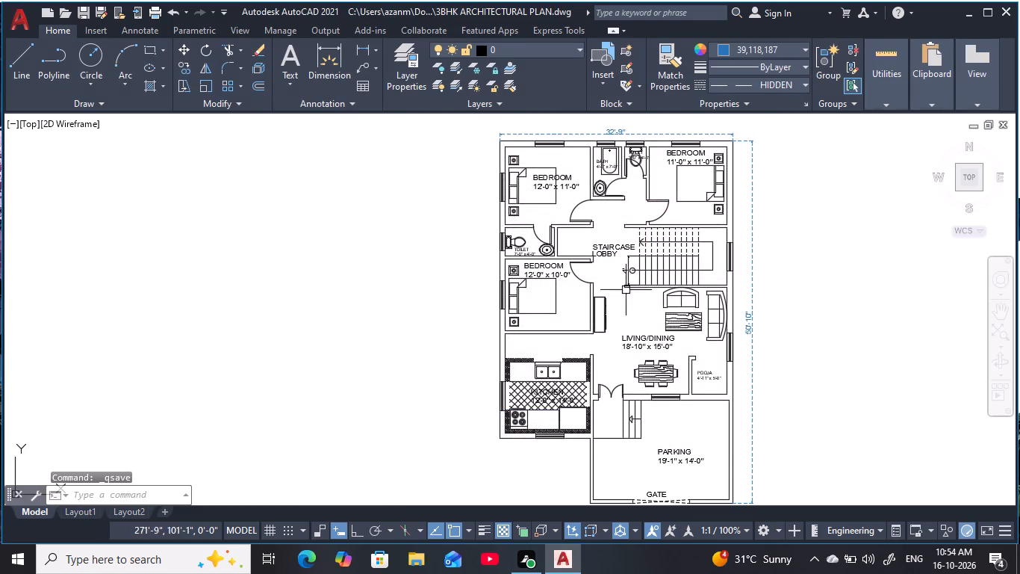
key("Escape")
key("Escape")
key("Escape")
key("Escape")
key("Escape")
key("Escape")
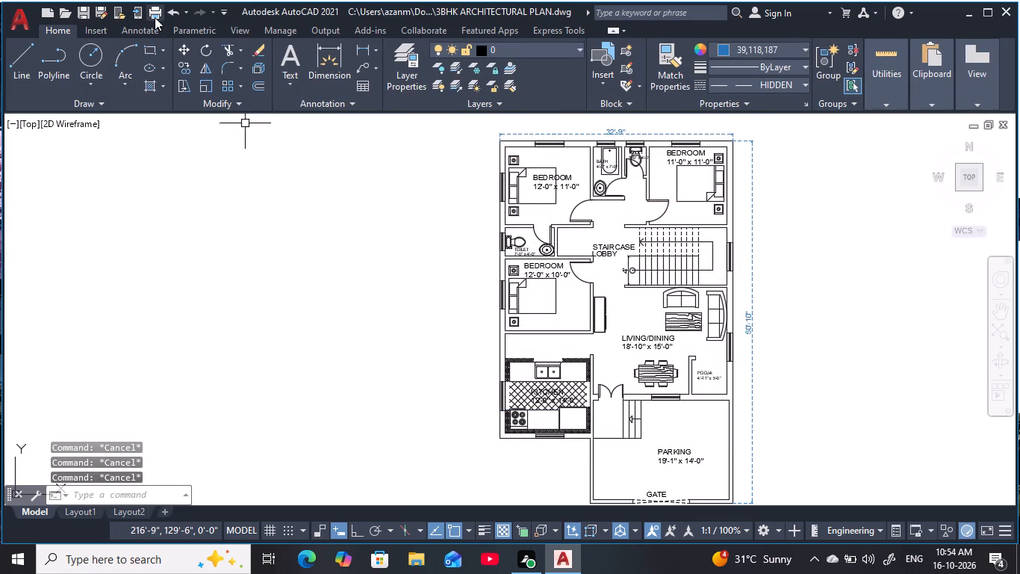
Set up a plot with the DWG To PDF.pc3 plotter, using a window around the whole floor plan and its overall dimensions.
left_click(155, 17)
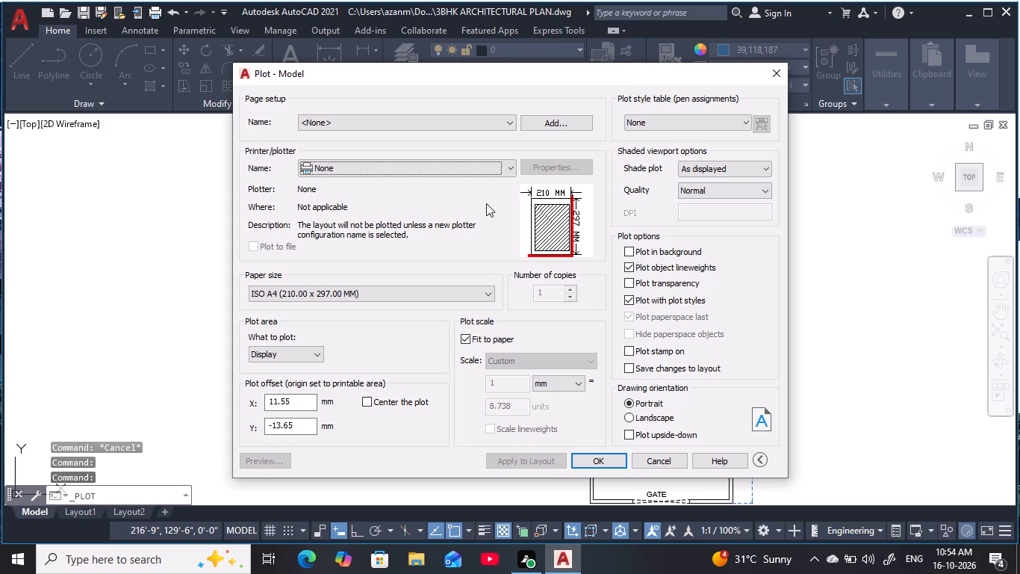
left_click(394, 170)
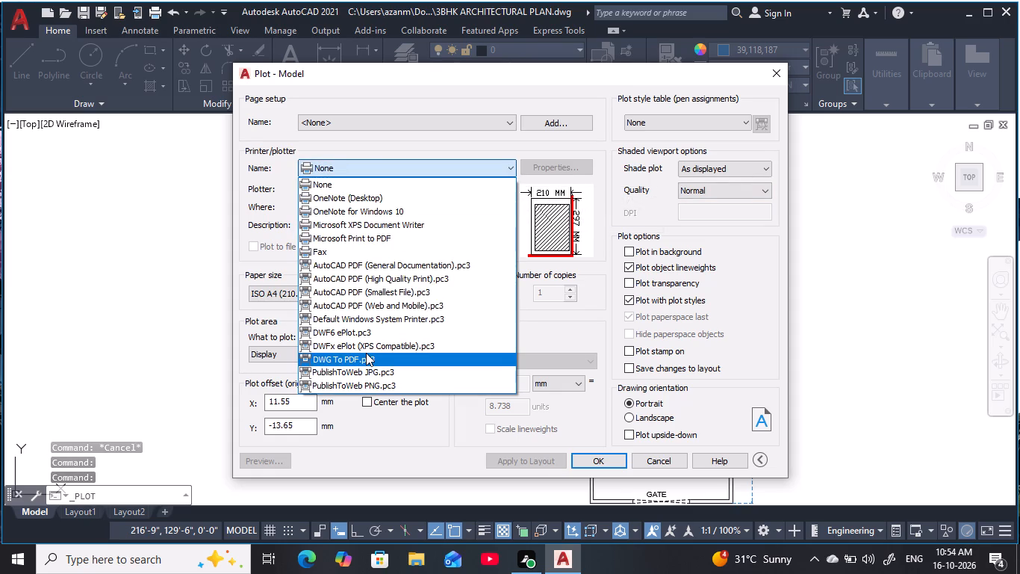
left_click(366, 353)
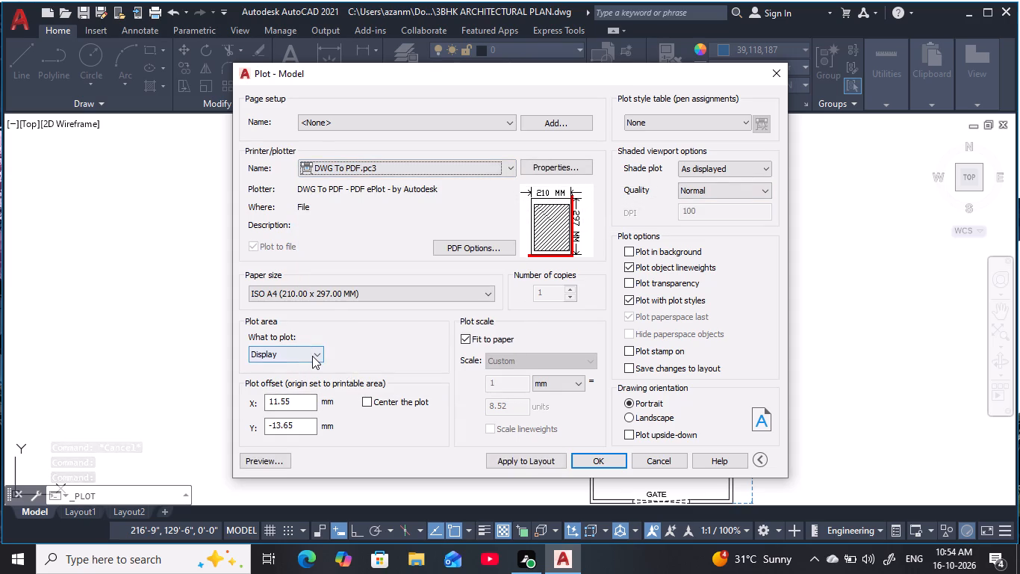
left_click(312, 357)
left_click(293, 395)
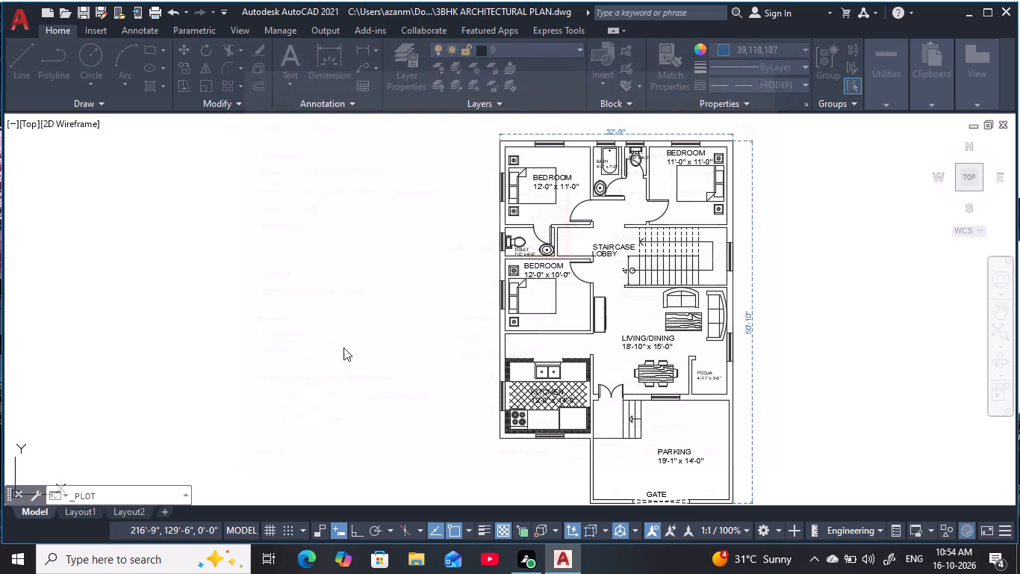
left_click(486, 126)
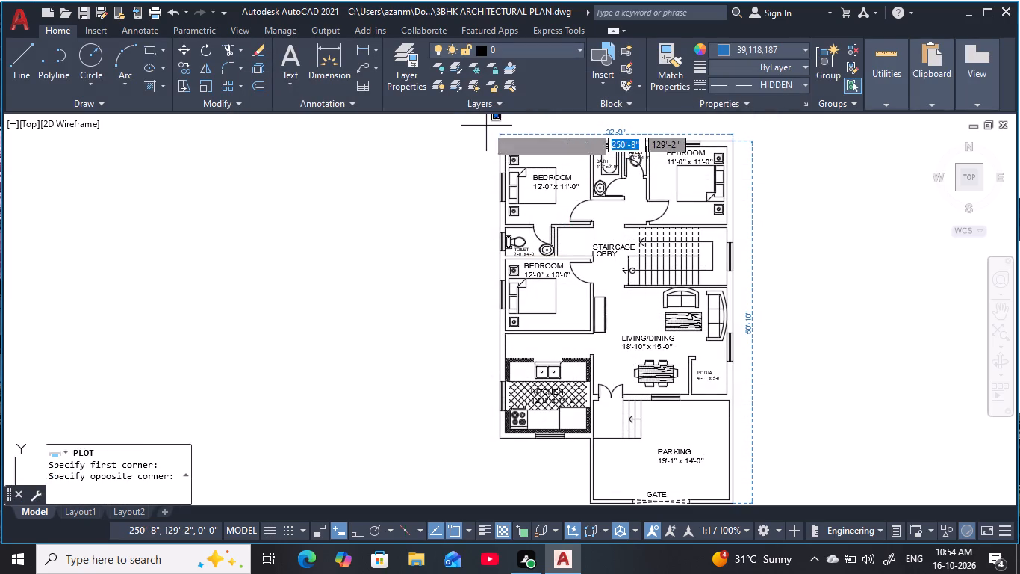
middle_click_drag(868, 307, 718, 203)
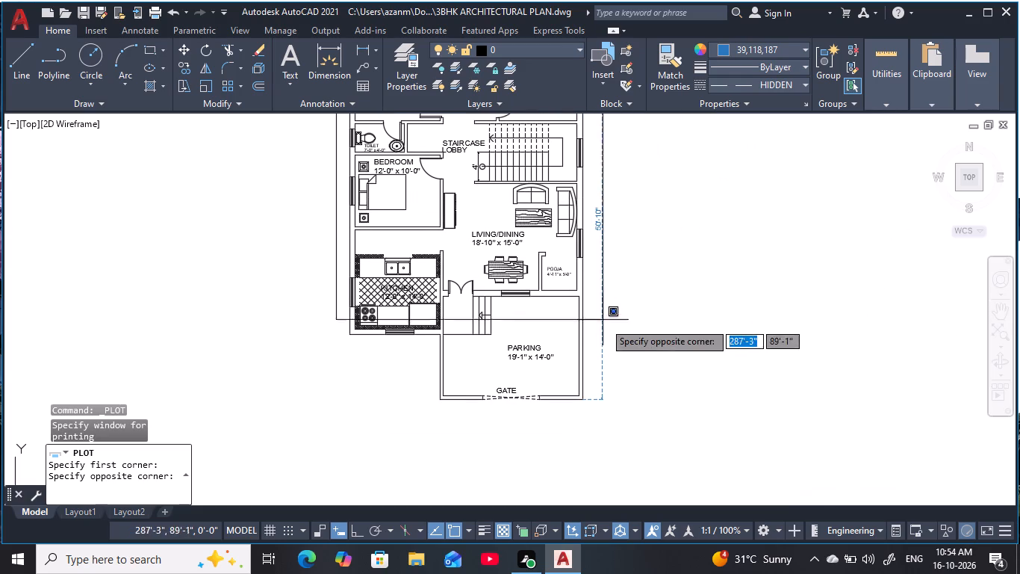
left_click(615, 418)
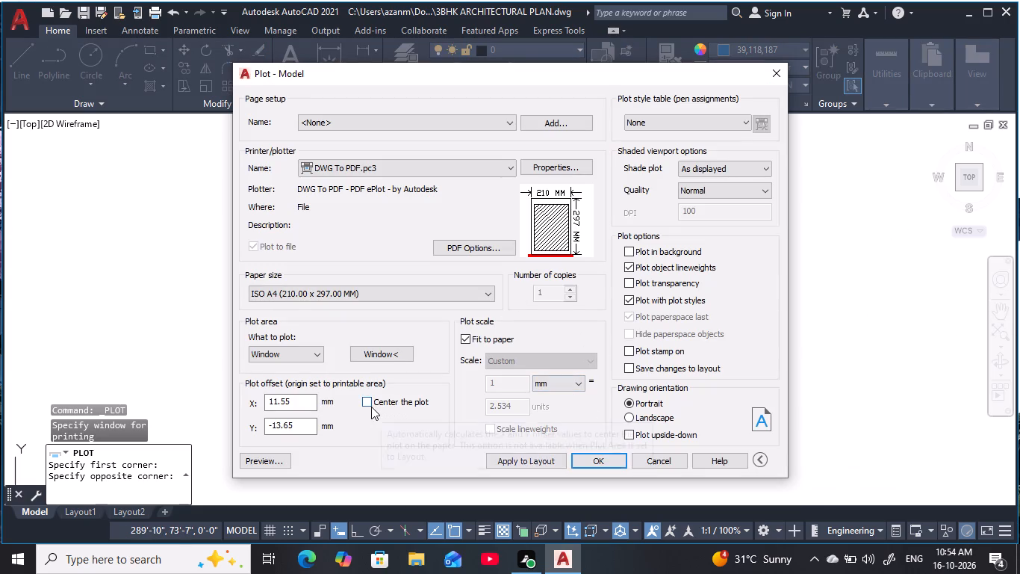
Center the plot on the sheet and output it as a PDF in the Documents folder under the suggested file name.
left_click(367, 407)
left_click(583, 462)
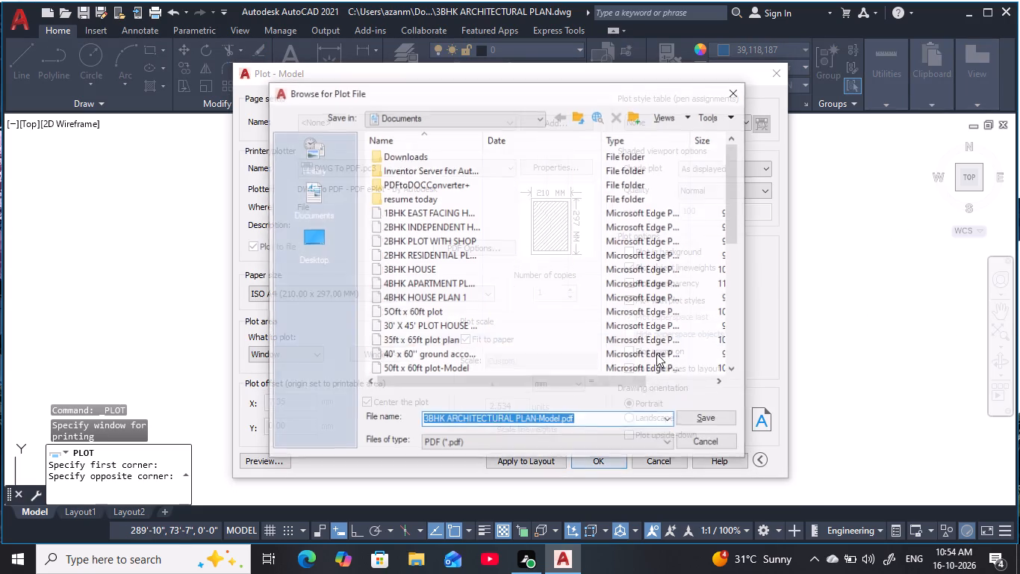
left_click(576, 423)
left_click(694, 417)
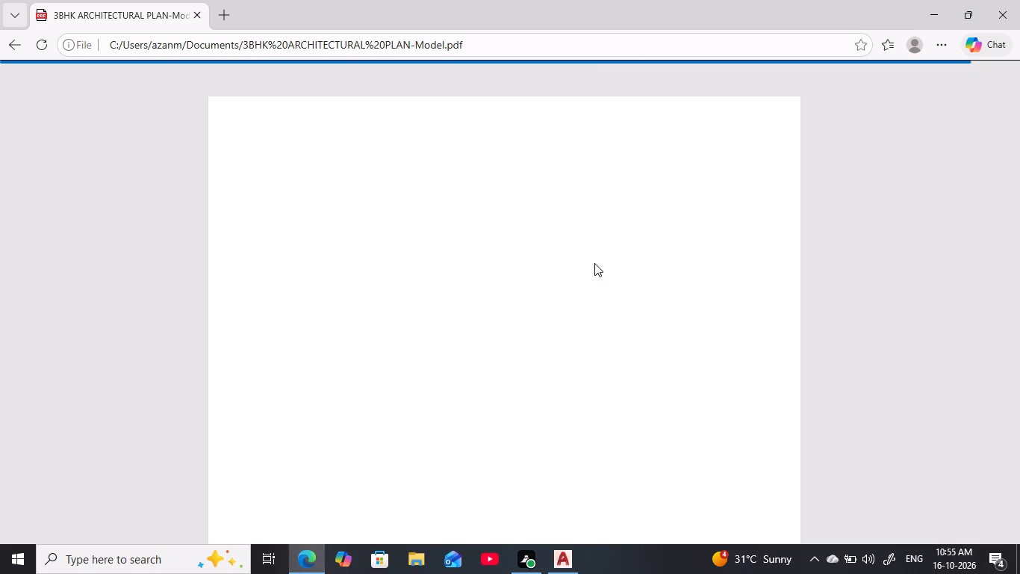
Review the plotted PDF from the upper bedrooms to the parking gate, checking labels and overall dimensions, and close it.
scroll(603, 277, "down", 1)
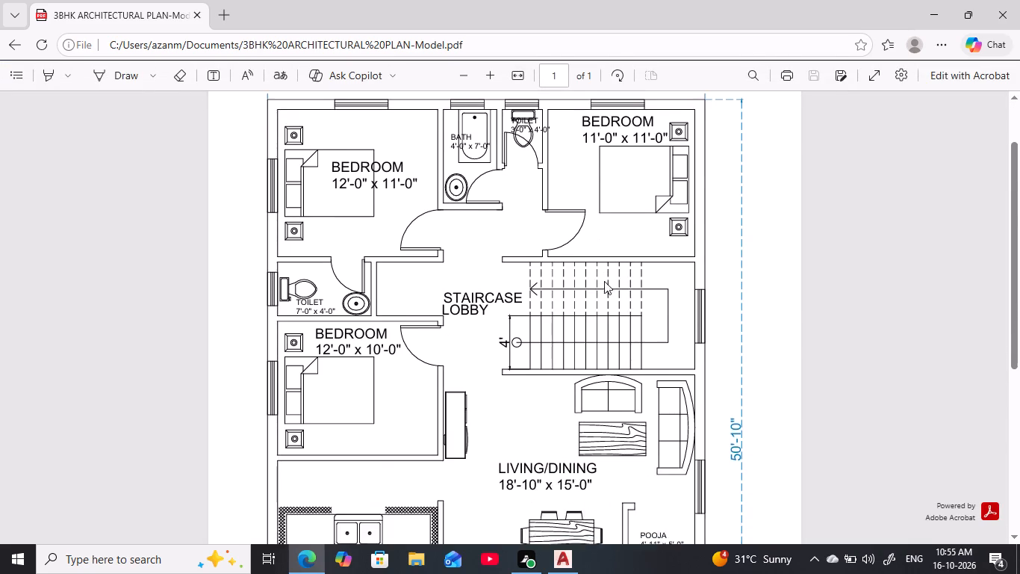
scroll(604, 281, "down", 5)
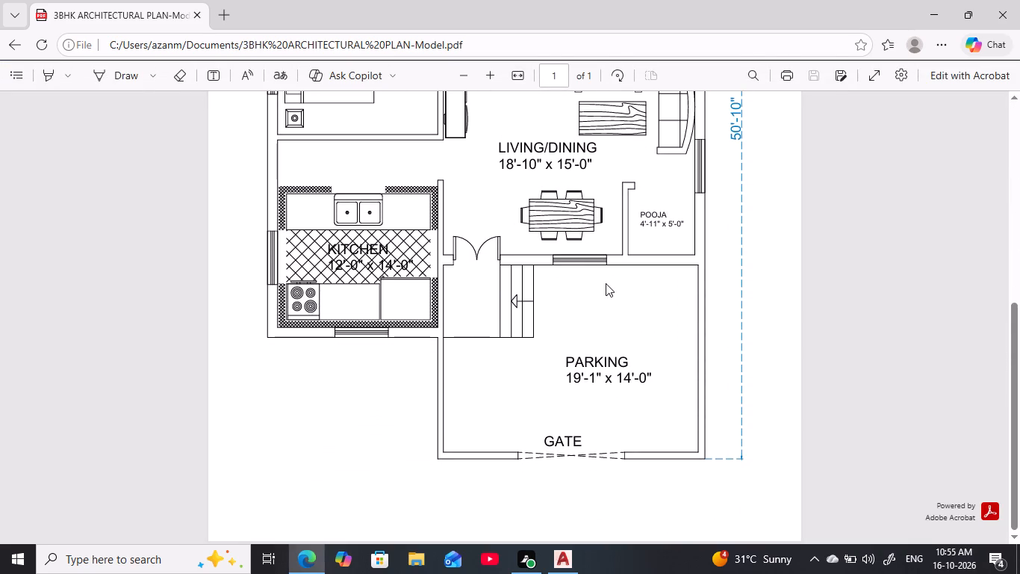
scroll(606, 283, "up", 2)
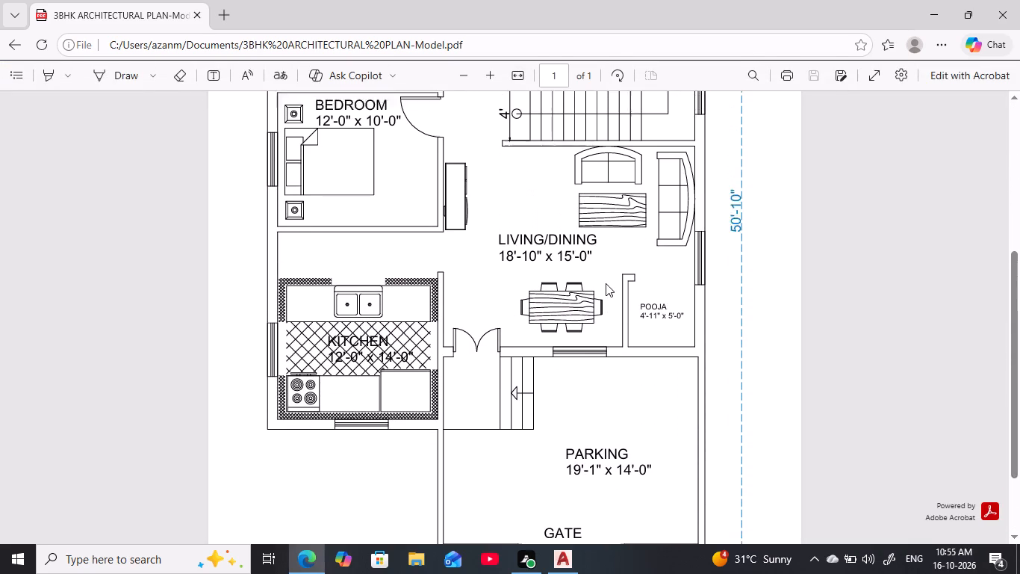
scroll(606, 283, "up", 2)
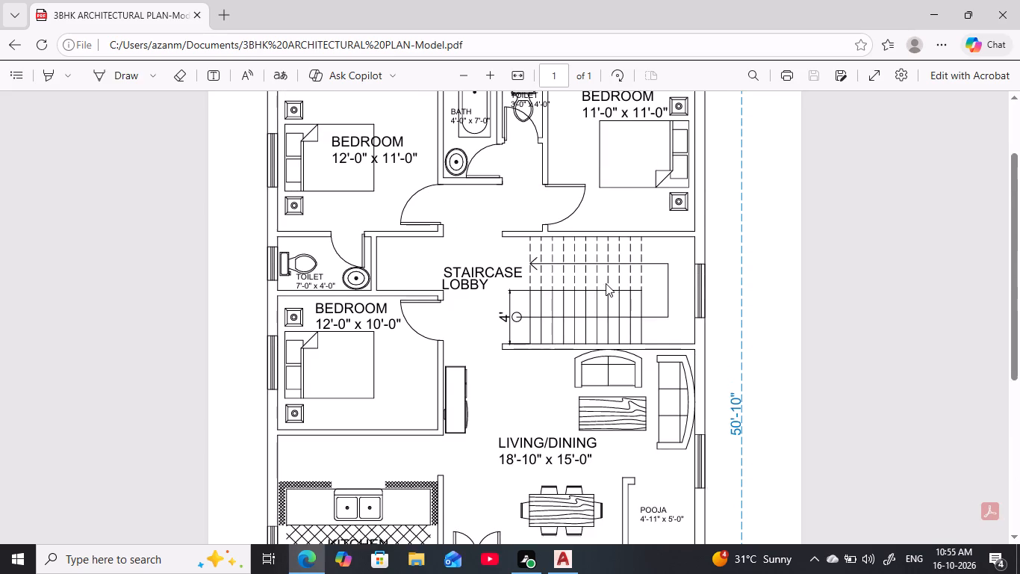
scroll(606, 283, "up", 1)
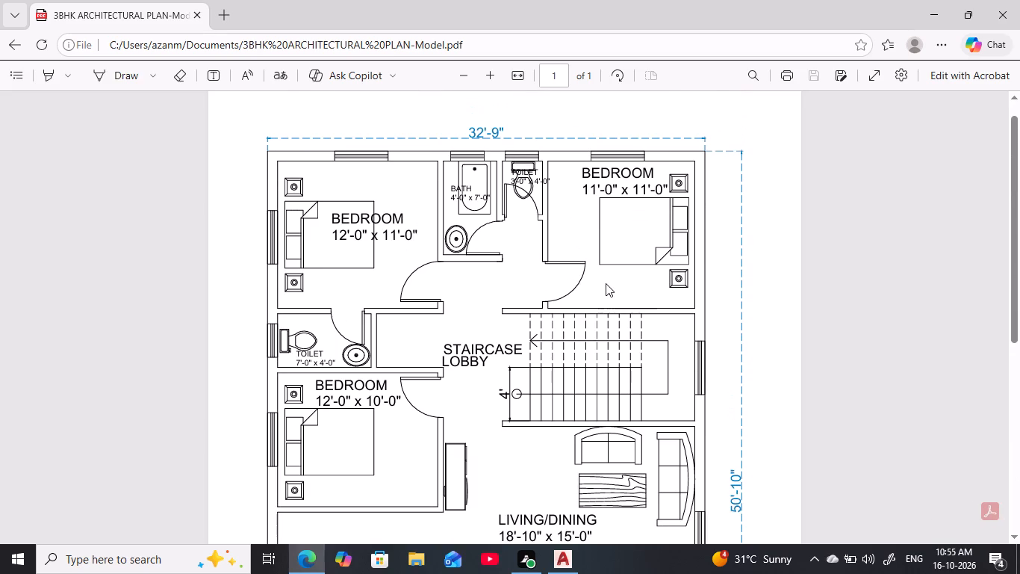
scroll(606, 283, "down", 6)
scroll(606, 284, "up", 9)
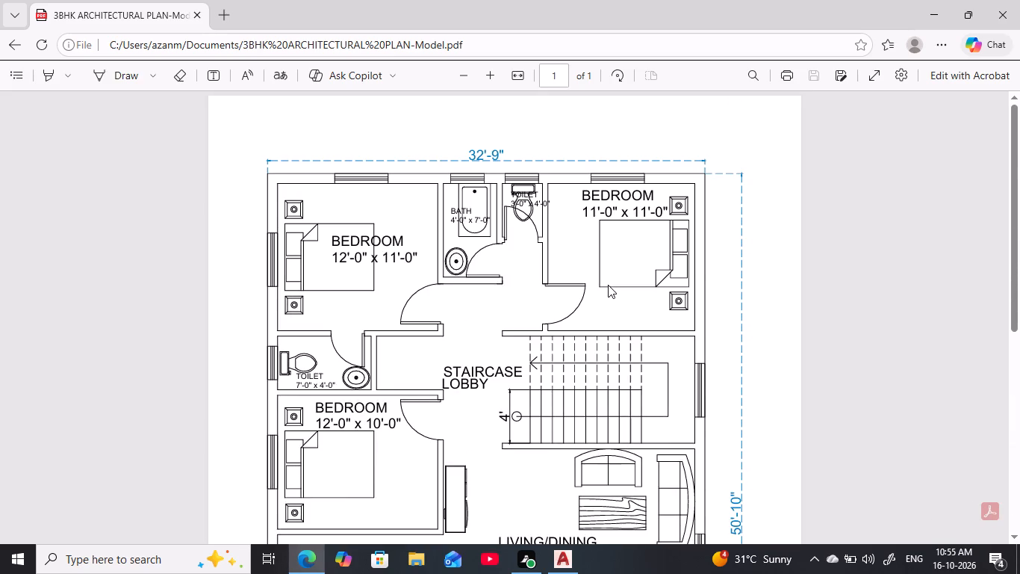
scroll(609, 287, "down", 7)
scroll(528, 268, "up", 2)
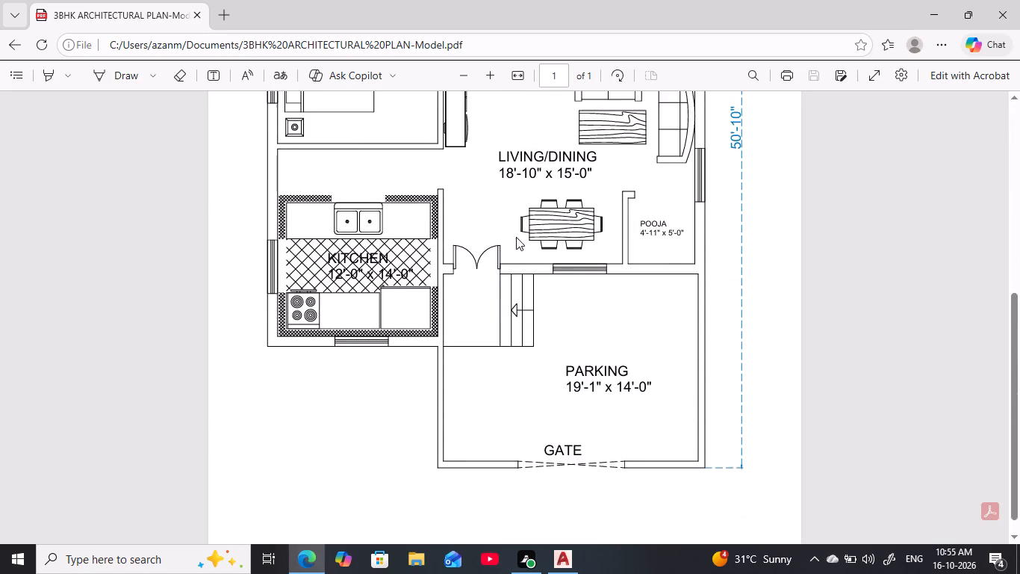
scroll(516, 237, "up", 4)
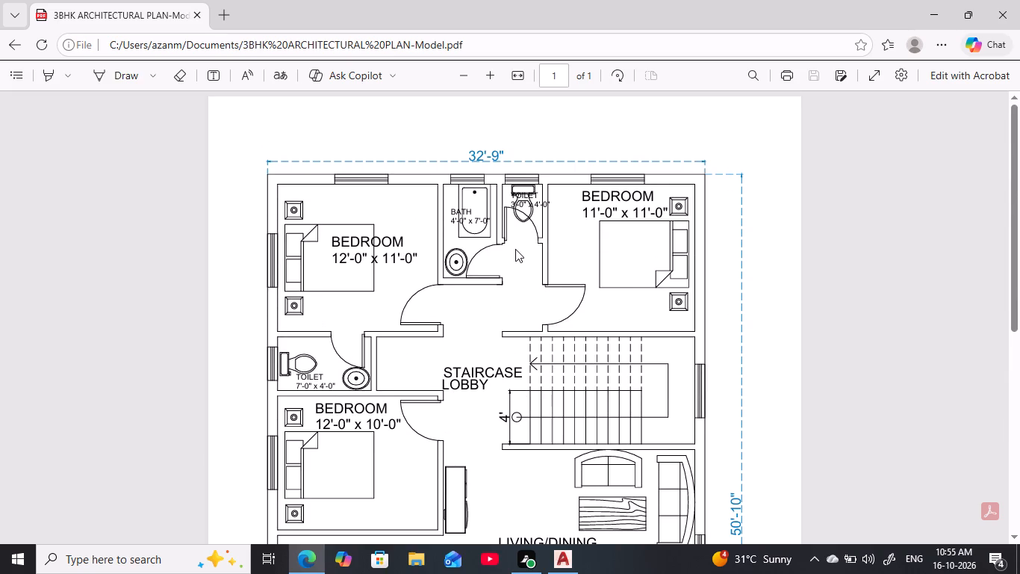
scroll(469, 299, "down", 2)
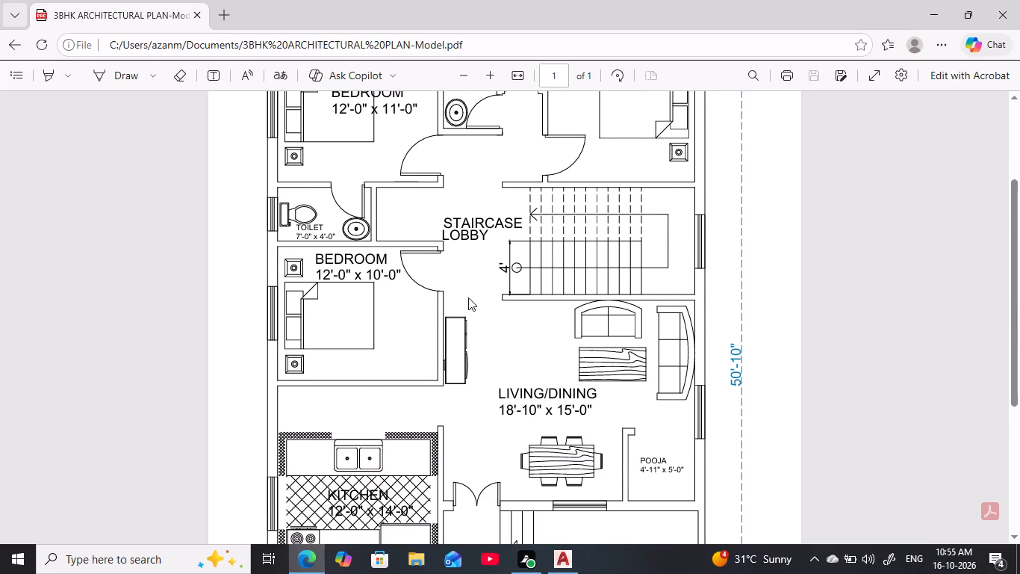
scroll(469, 297, "up", 1)
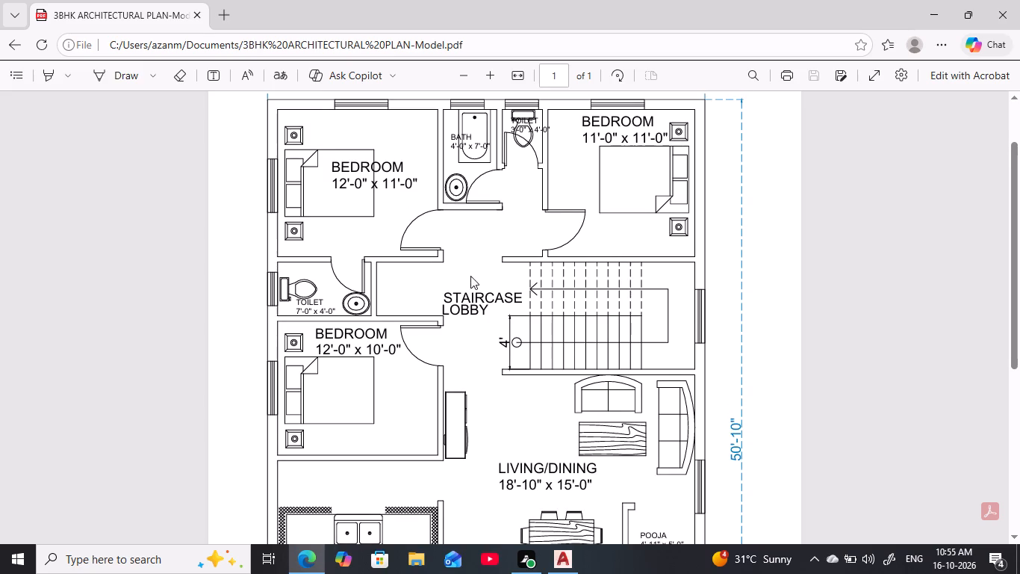
scroll(482, 267, "up", 1)
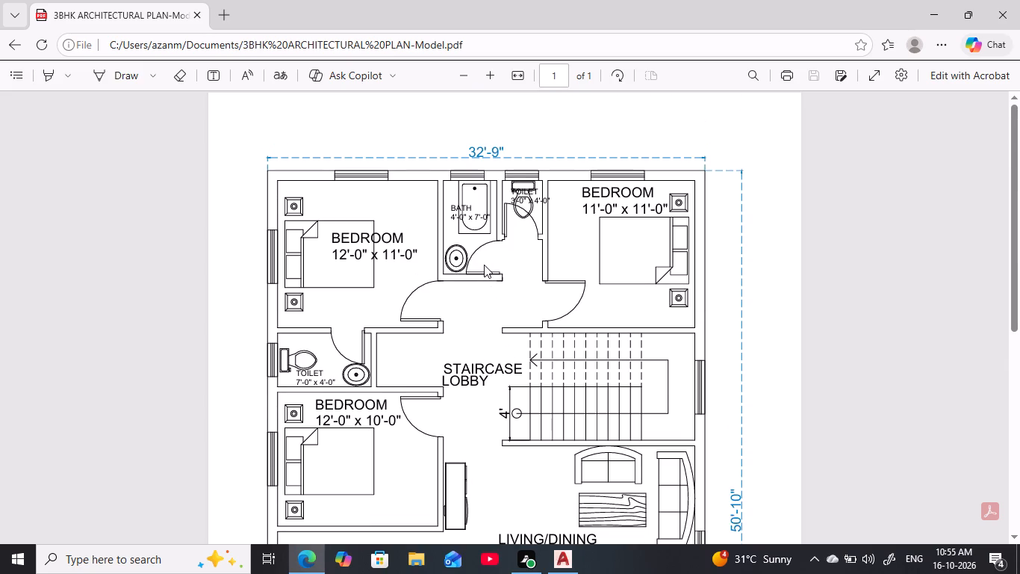
scroll(484, 265, "down", 5)
left_click(1001, 16)
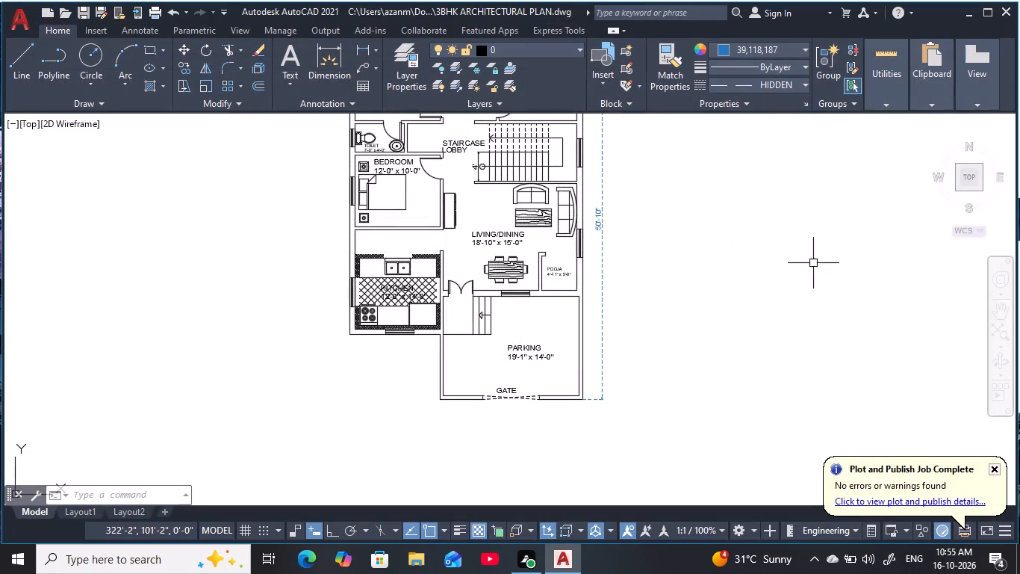